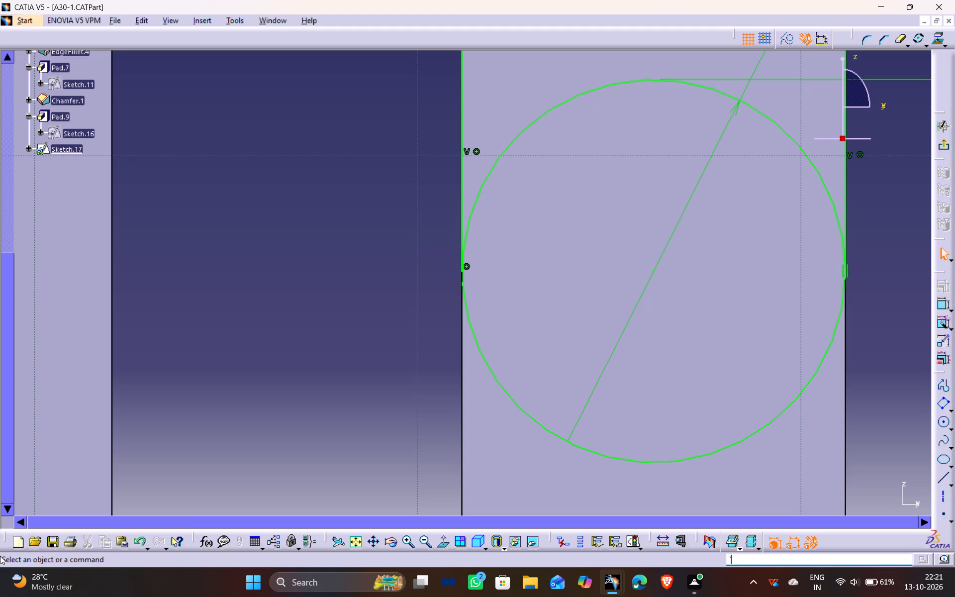
Trim away the lower half of the 10 mm circle on the middle post and exit the sketch.
{"action": "scroll", "coordinate": [0, 533], "scroll_direction": "up", "scroll_amount": 2}
{"action": "middle_click_drag", "start_coordinate": [386, 154], "coordinate": [398, 222], "text": "ctrl"}
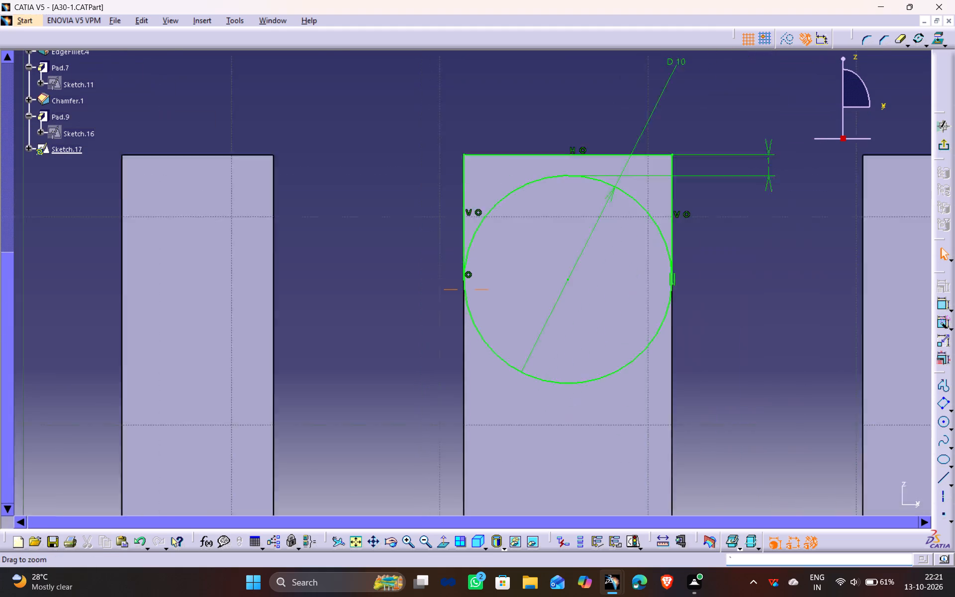
{"action": "middle_click_drag", "start_coordinate": [398, 222], "coordinate": [400, 265], "text": "ctrl"}
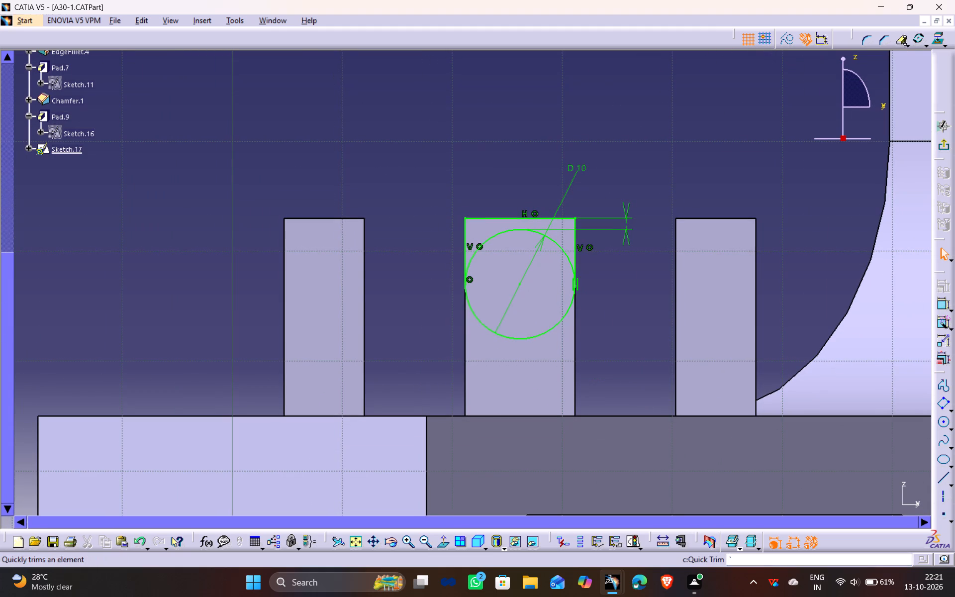
{"action": "left_click", "coordinate": [899, 40]}
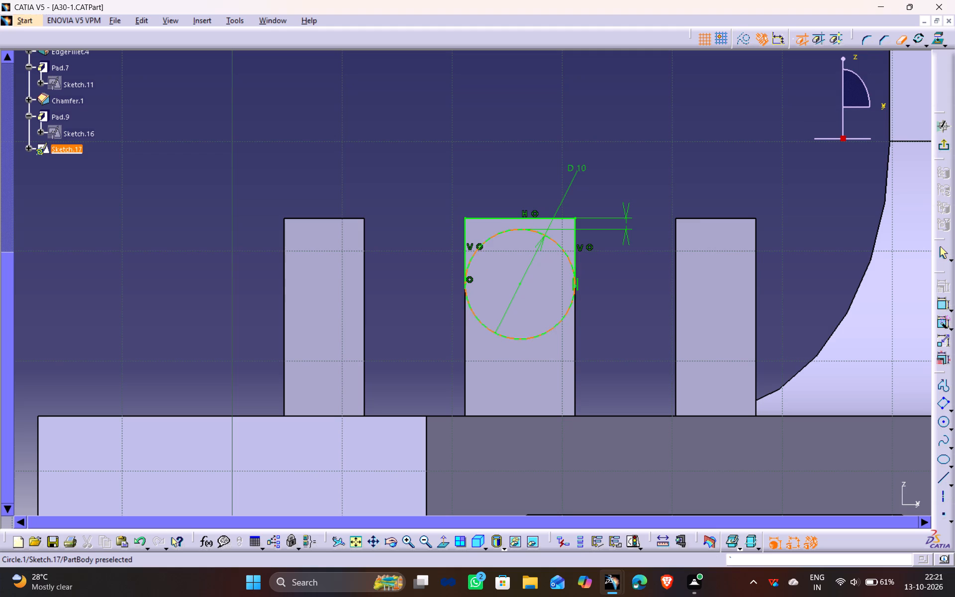
{"action": "left_click", "coordinate": [516, 339]}
{"action": "left_click", "coordinate": [594, 310]}
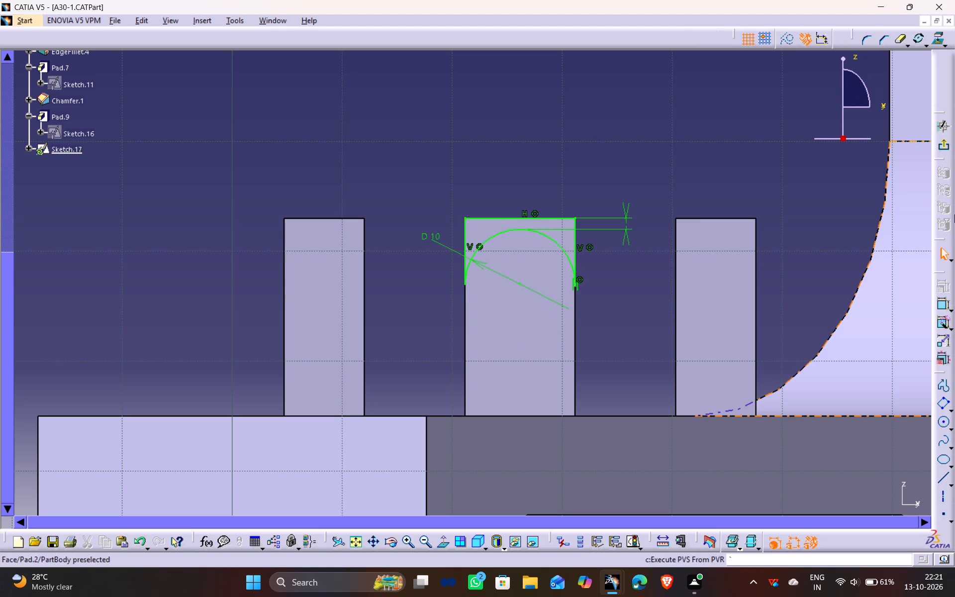
{"action": "left_click", "coordinate": [944, 142]}
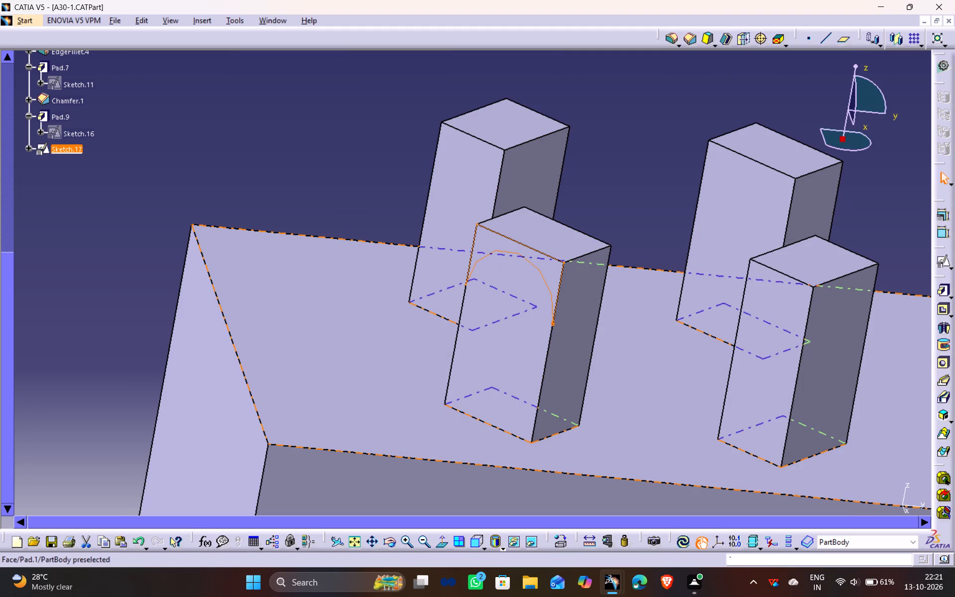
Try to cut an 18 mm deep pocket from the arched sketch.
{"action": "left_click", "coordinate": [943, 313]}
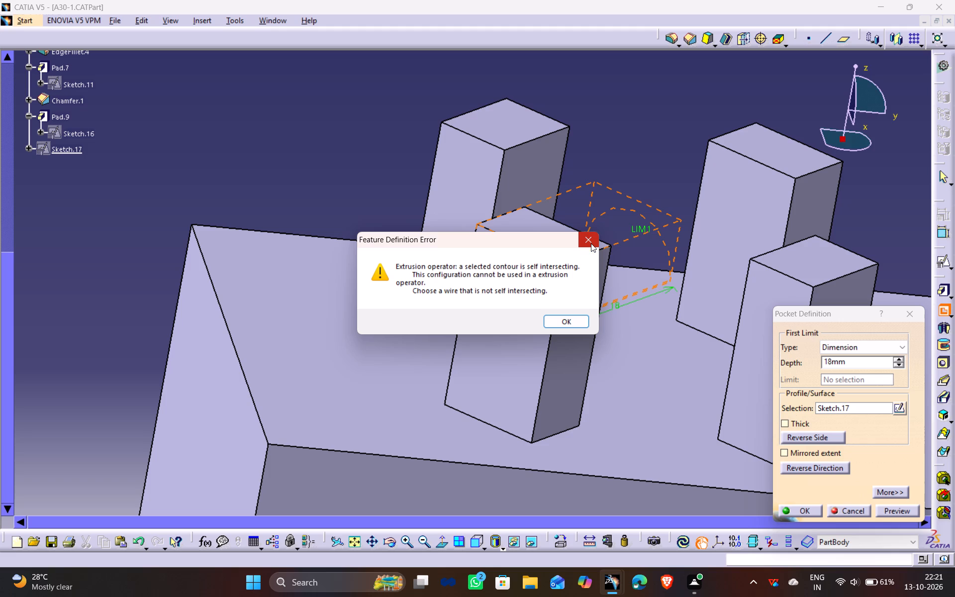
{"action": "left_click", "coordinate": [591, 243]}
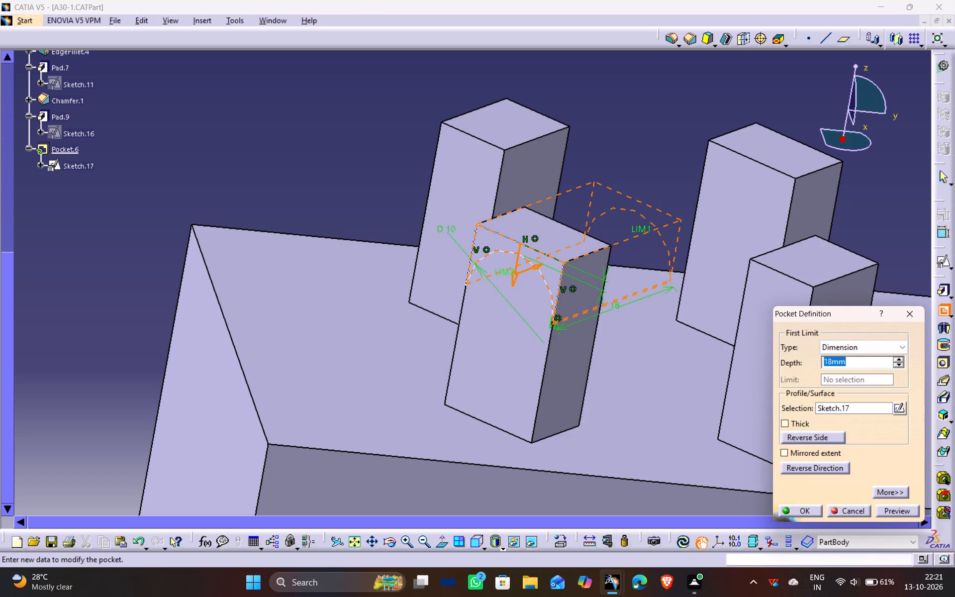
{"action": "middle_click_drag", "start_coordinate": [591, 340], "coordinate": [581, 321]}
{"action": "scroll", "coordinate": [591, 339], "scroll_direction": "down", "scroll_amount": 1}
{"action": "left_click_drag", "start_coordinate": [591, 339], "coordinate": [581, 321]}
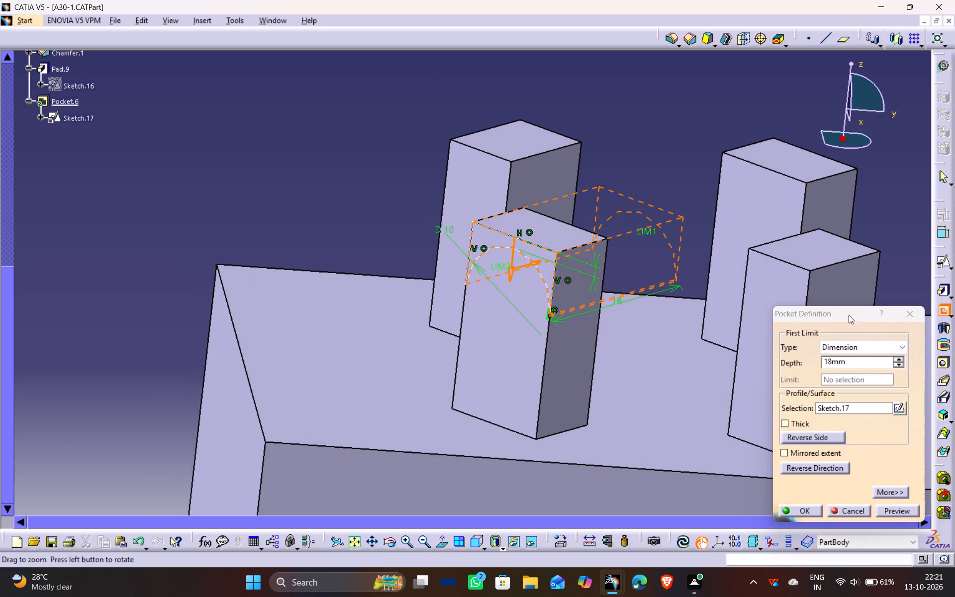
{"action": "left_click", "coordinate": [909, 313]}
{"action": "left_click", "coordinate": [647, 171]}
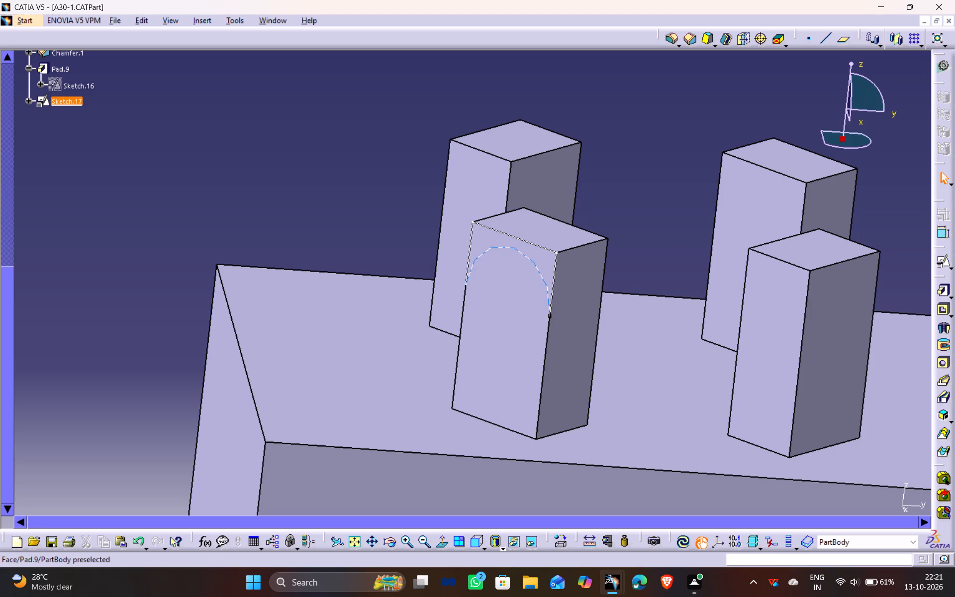
Reopen the arched sketch, extend the vertical side line past the arc's end, trim off the overhang, and exit the sketch.
{"action": "double_click", "coordinate": [548, 300]}
{"action": "middle_click_drag", "start_coordinate": [555, 395], "coordinate": [549, 372], "text": "ctrl"}
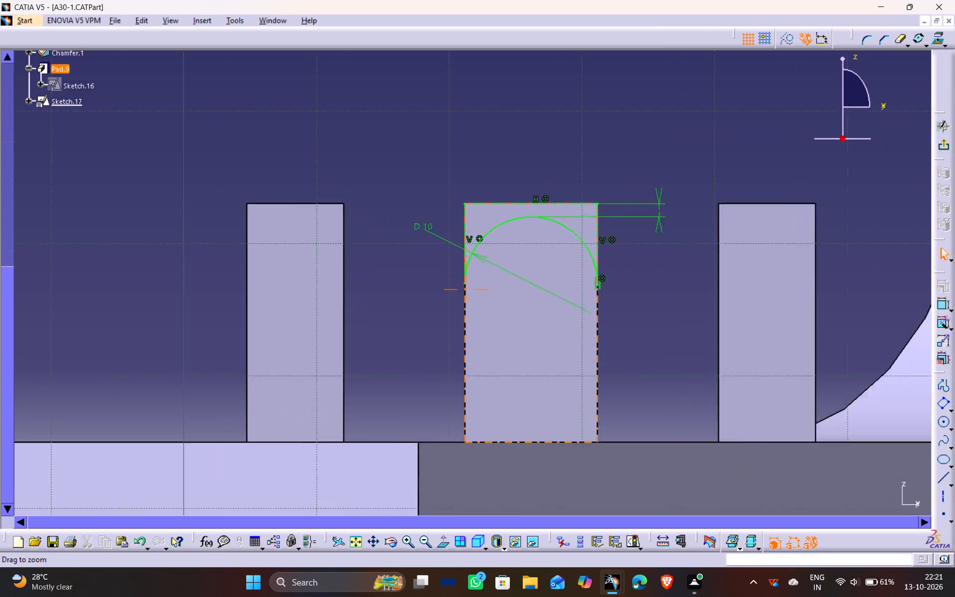
{"action": "middle_click_drag", "start_coordinate": [549, 372], "coordinate": [540, 287], "text": "ctrl"}
{"action": "middle_click_drag", "start_coordinate": [695, 290], "coordinate": [472, 213]}
{"action": "middle_click_drag", "start_coordinate": [630, 282], "coordinate": [631, 218], "text": "ctrl"}
{"action": "middle_click_drag", "start_coordinate": [715, 150], "coordinate": [430, 374]}
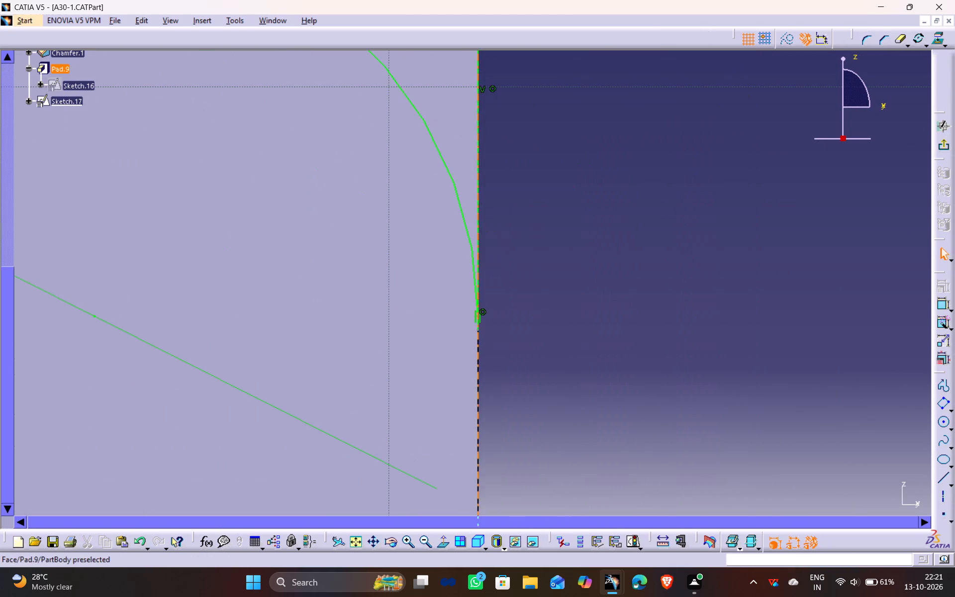
{"action": "left_click_drag", "start_coordinate": [477, 277], "coordinate": [484, 314]}
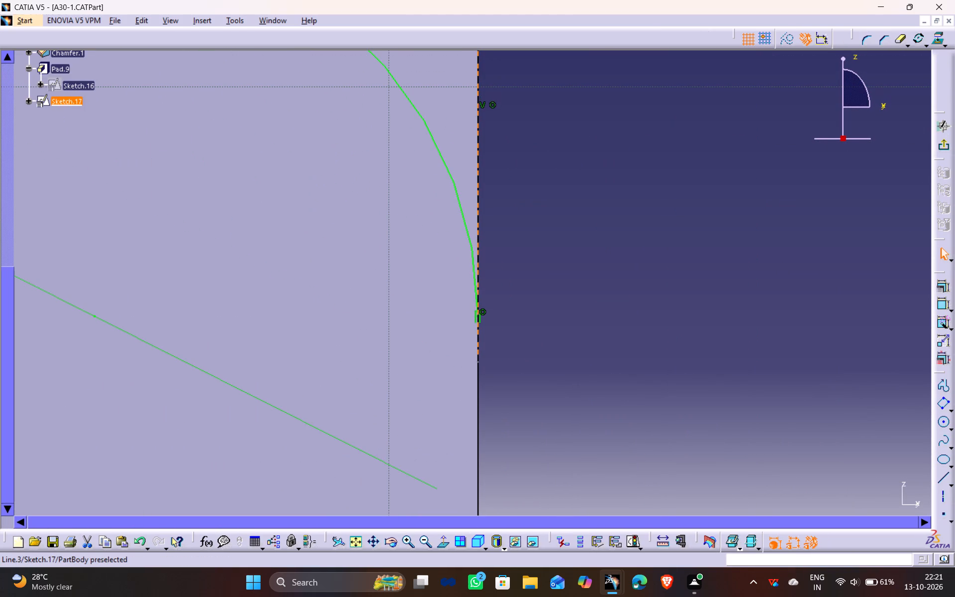
{"action": "left_click_drag", "start_coordinate": [484, 314], "coordinate": [484, 321]}
{"action": "left_click", "coordinate": [893, 39]}
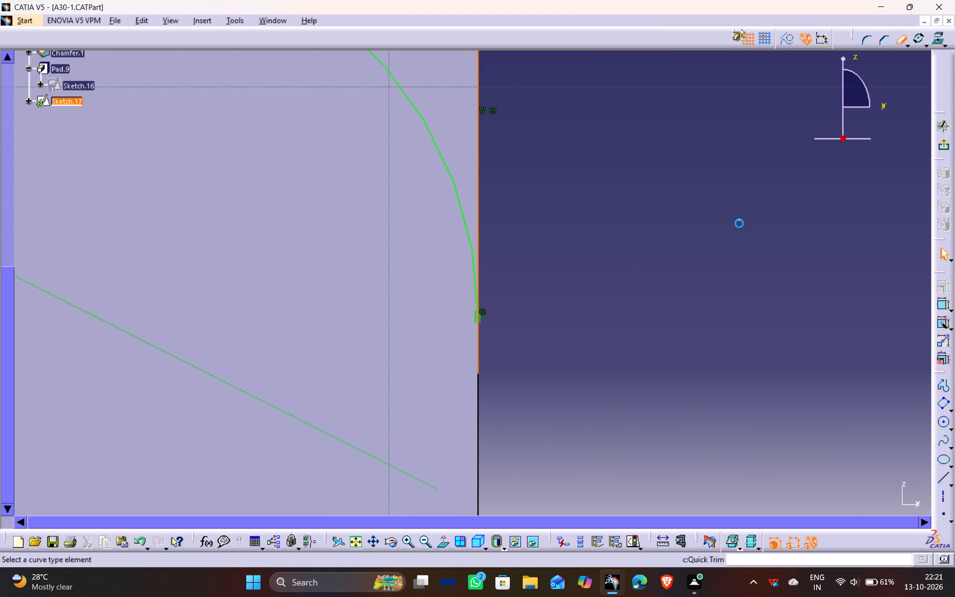
{"action": "left_click", "coordinate": [480, 349]}
{"action": "left_click", "coordinate": [511, 303]}
{"action": "middle_click_drag", "start_coordinate": [543, 137], "coordinate": [556, 203], "text": "ctrl"}
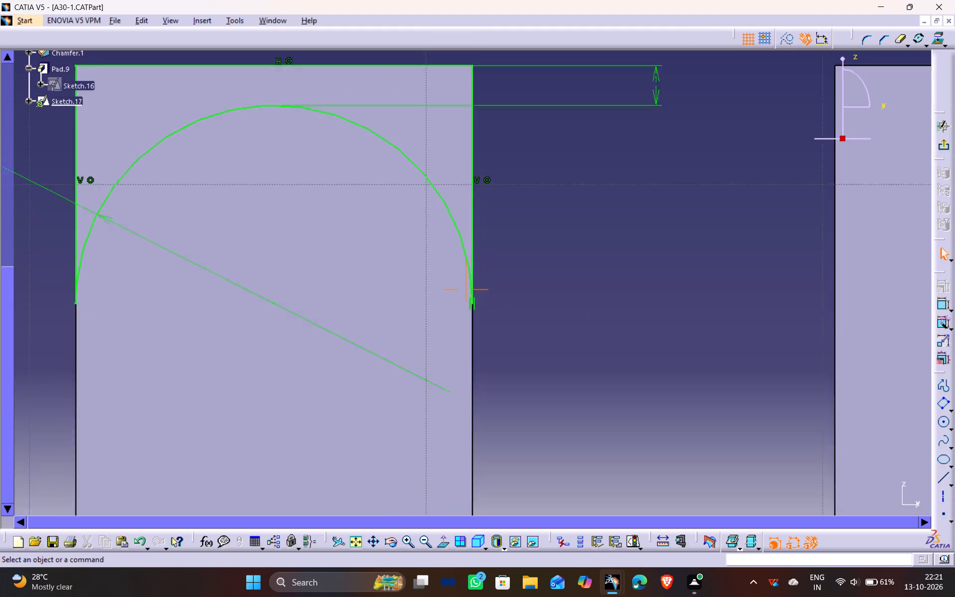
{"action": "middle_click_drag", "start_coordinate": [556, 203], "coordinate": [556, 201], "text": "ctrl"}
{"action": "left_click", "coordinate": [935, 145]}
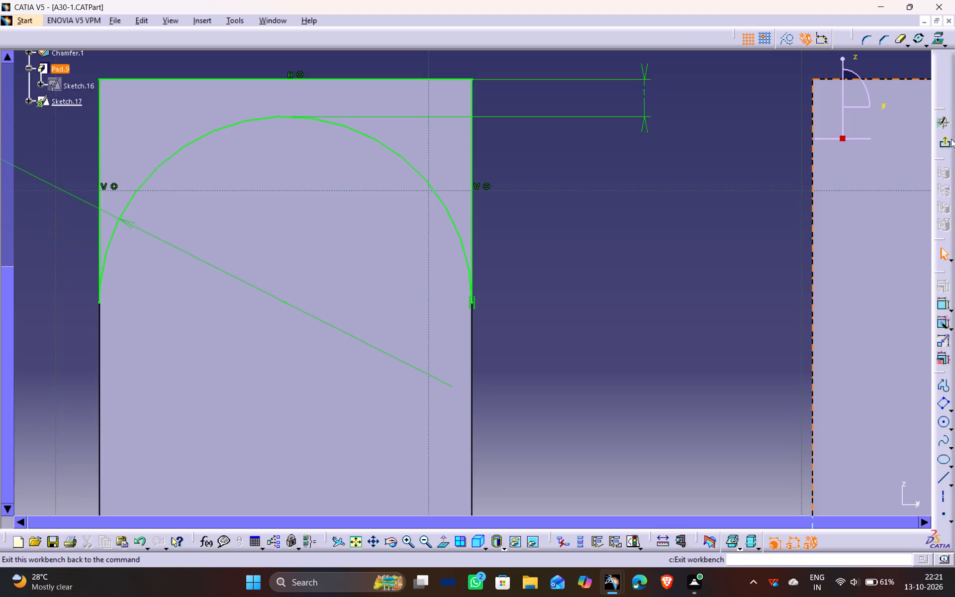
{"action": "left_click", "coordinate": [948, 142]}
Cut a pocket from the arched sketch with the first limit set to Up to last and a 0 mm offset.
{"action": "middle_click_drag", "start_coordinate": [471, 189], "coordinate": [476, 266], "text": "ctrl"}
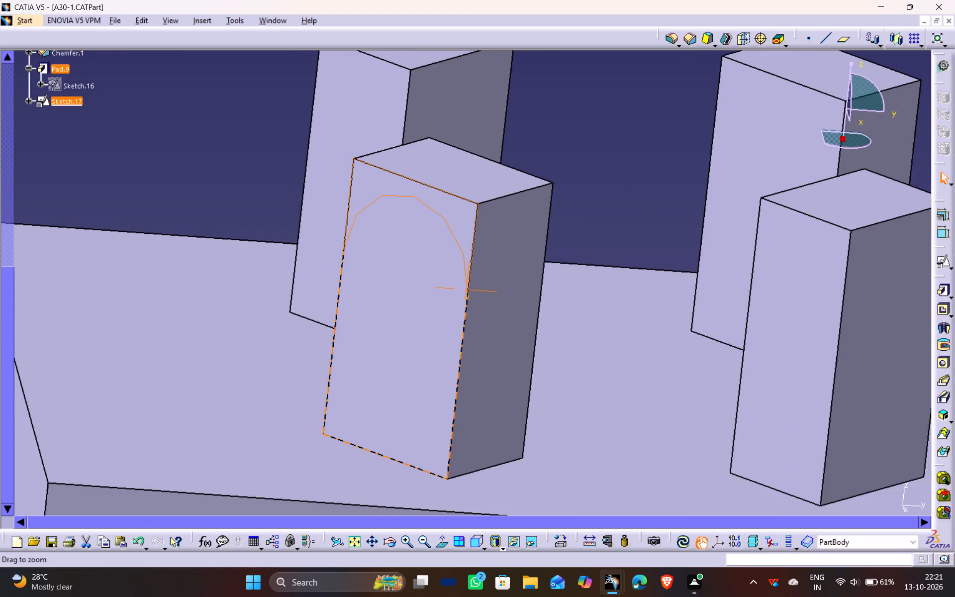
{"action": "left_click", "coordinate": [941, 313]}
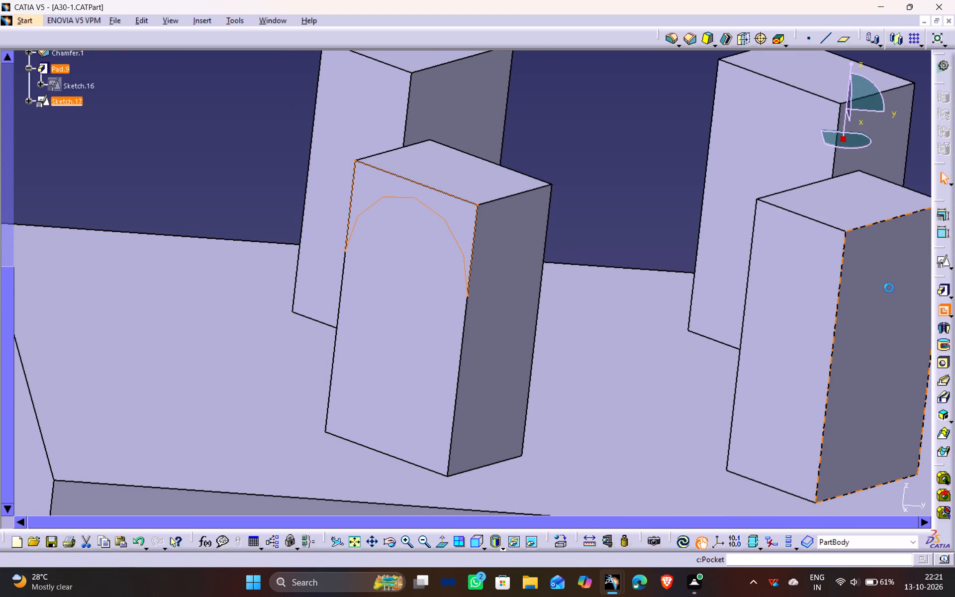
{"action": "middle_click_drag", "start_coordinate": [581, 162], "coordinate": [582, 224], "text": "ctrl"}
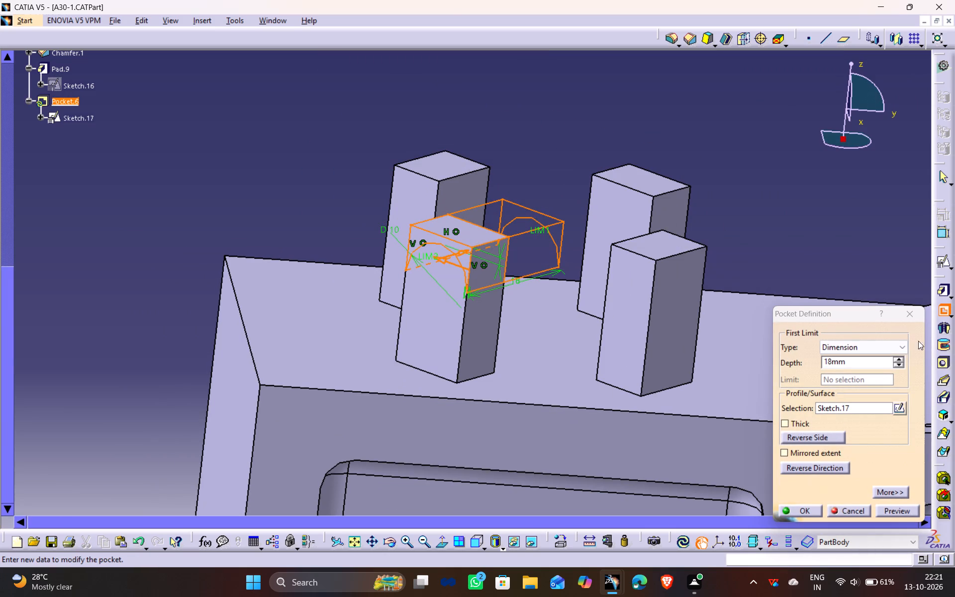
{"action": "left_click", "coordinate": [898, 345]}
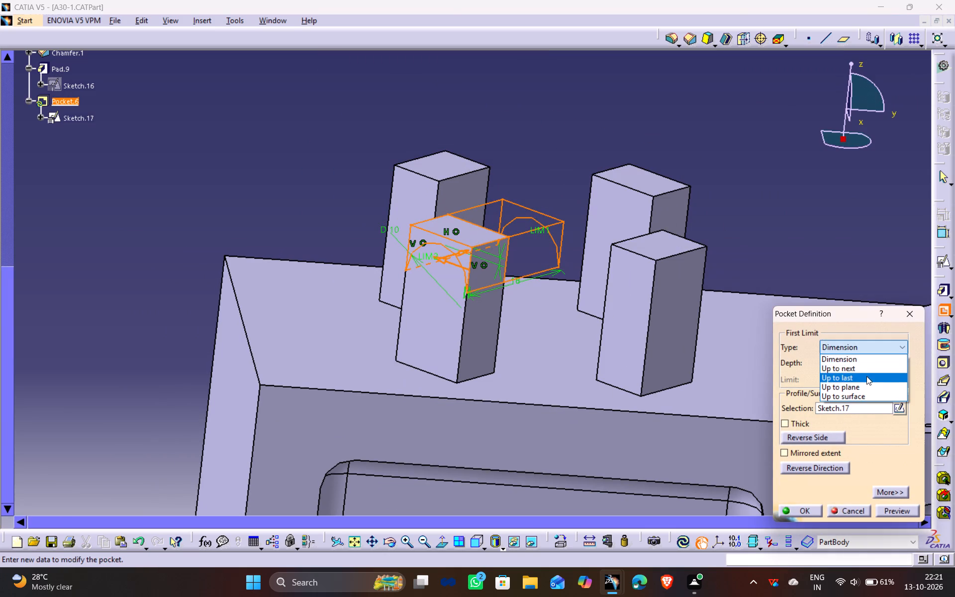
{"action": "left_click", "coordinate": [864, 369]}
{"action": "middle_click_drag", "start_coordinate": [681, 160], "coordinate": [669, 214]}
{"action": "scroll", "coordinate": [681, 160], "scroll_direction": "down", "scroll_amount": 1}
{"action": "left_click_drag", "start_coordinate": [681, 160], "coordinate": [669, 214]}
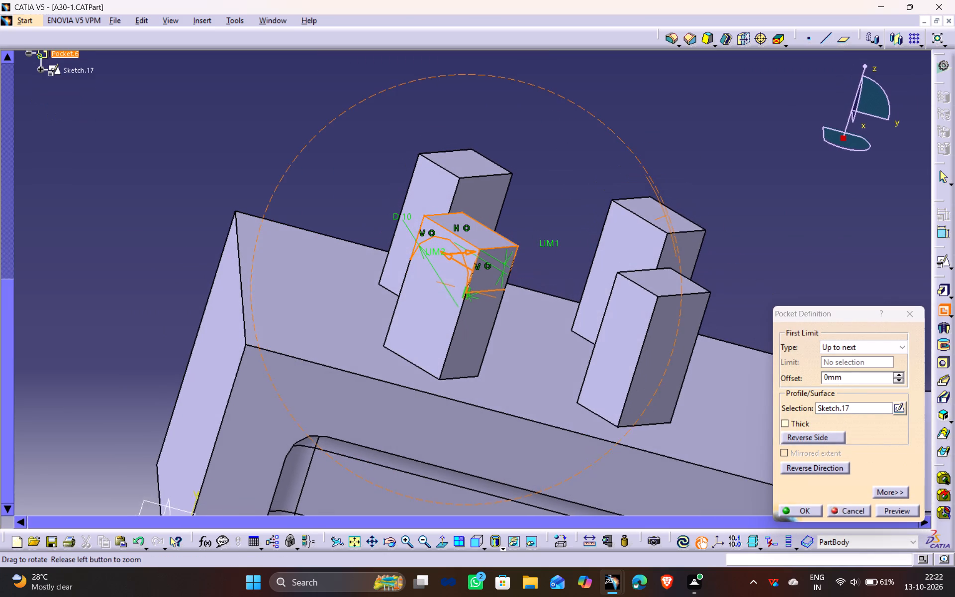
{"action": "left_click_drag", "start_coordinate": [669, 214], "coordinate": [668, 214]}
{"action": "middle_click_drag", "start_coordinate": [669, 214], "coordinate": [664, 213]}
{"action": "left_click", "coordinate": [880, 353]}
{"action": "left_click", "coordinate": [856, 382]}
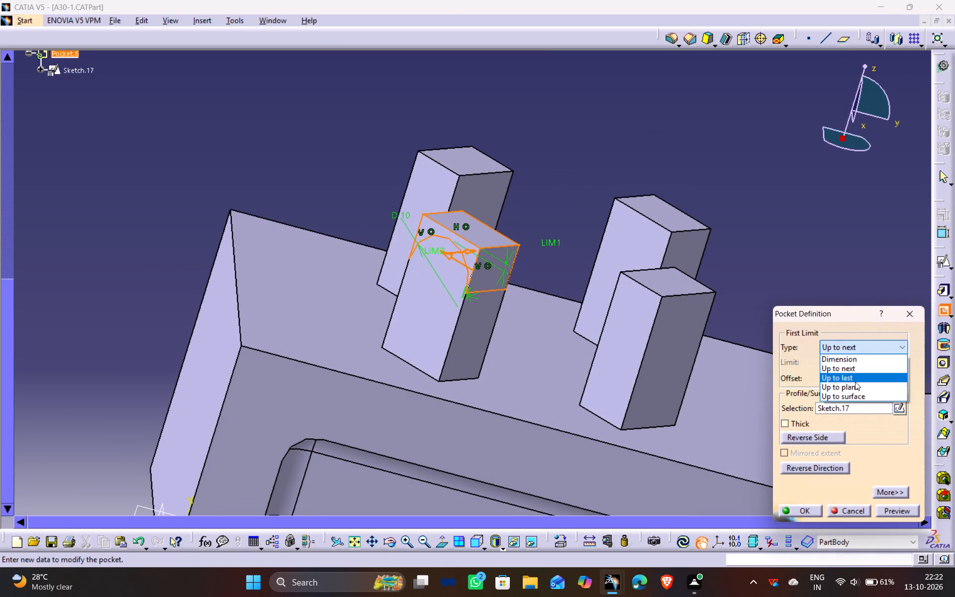
{"action": "left_click", "coordinate": [893, 510]}
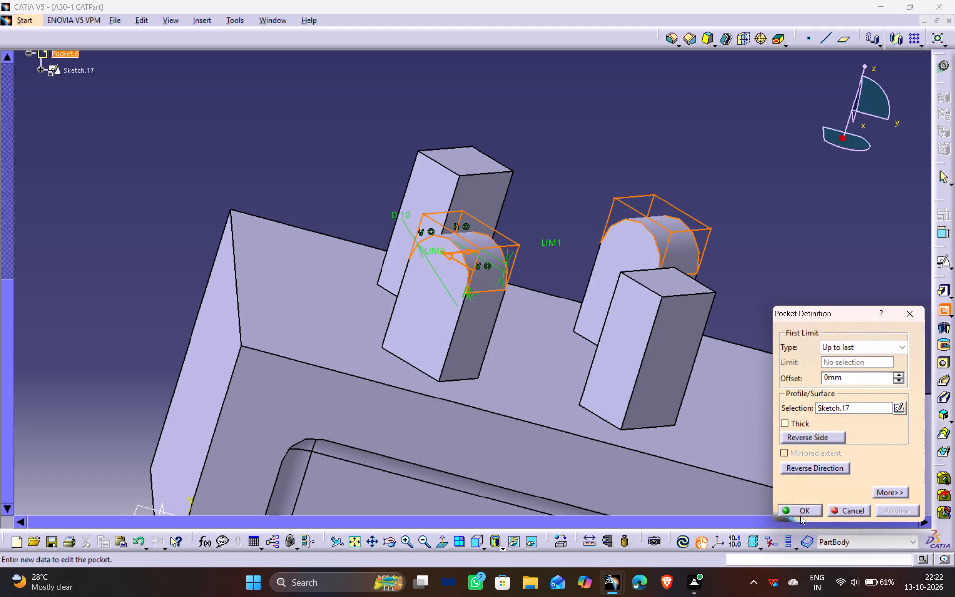
{"action": "left_click", "coordinate": [800, 511]}
{"action": "left_click", "coordinate": [799, 256]}
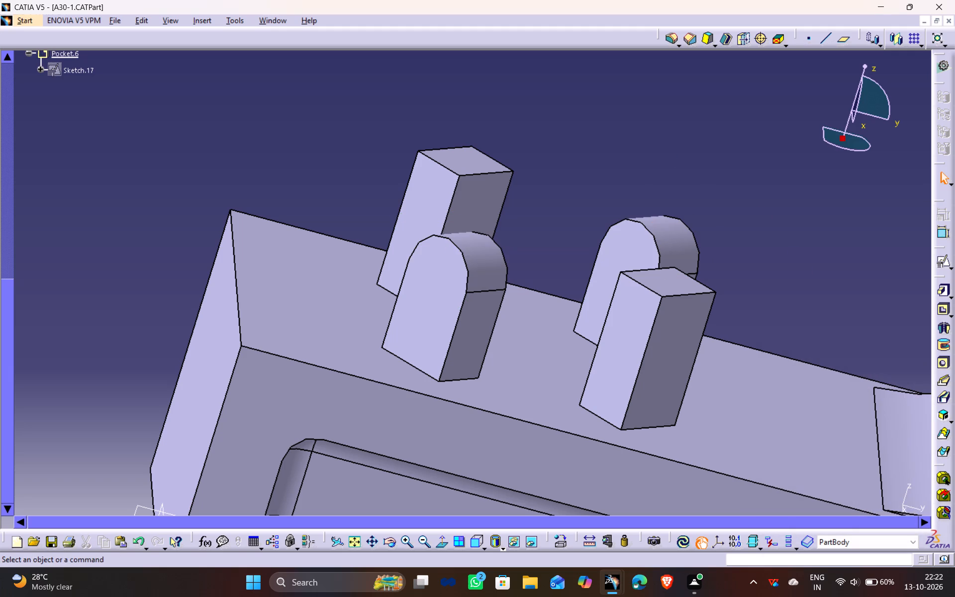
Create a positioned sketch on the outer side face of an unrounded rectangular post, keeping the implicit origin and orientation.
{"action": "scroll", "coordinate": [401, 138], "scroll_direction": "down", "scroll_amount": 2}
{"action": "middle_click_drag", "start_coordinate": [400, 137], "coordinate": [483, 199]}
{"action": "left_click_drag", "start_coordinate": [400, 137], "coordinate": [480, 222]}
{"action": "left_click_drag", "start_coordinate": [482, 215], "coordinate": [484, 204]}
{"action": "middle_click_drag", "start_coordinate": [271, 93], "coordinate": [294, 132]}
{"action": "scroll", "coordinate": [271, 93], "scroll_direction": "down", "scroll_amount": 1}
{"action": "left_click_drag", "start_coordinate": [271, 93], "coordinate": [294, 132]}
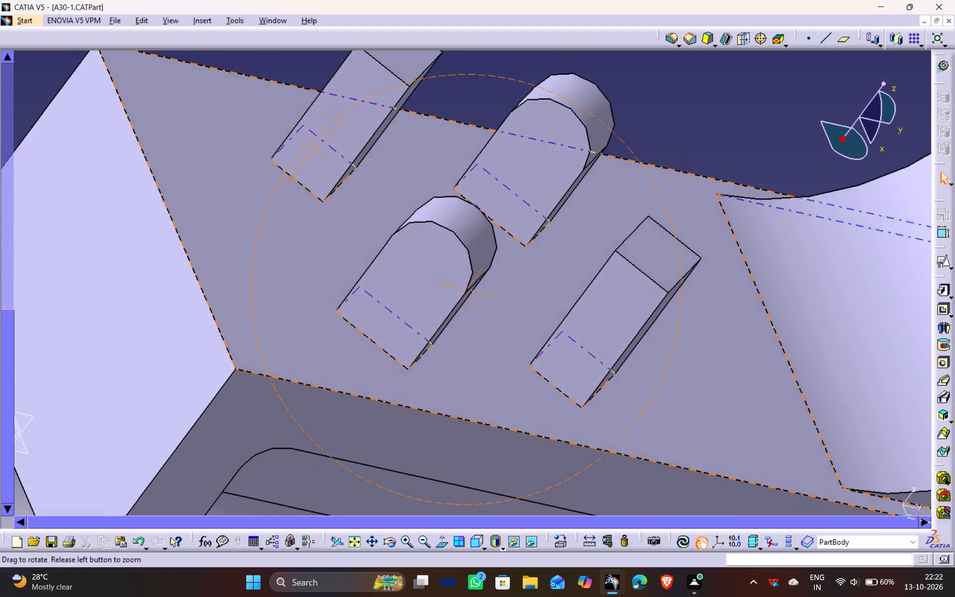
{"action": "left_click_drag", "start_coordinate": [294, 132], "coordinate": [508, 244]}
{"action": "middle_click_drag", "start_coordinate": [294, 132], "coordinate": [499, 212]}
{"action": "scroll", "coordinate": [362, 82], "scroll_direction": "down", "scroll_amount": 1}
{"action": "middle_click_drag", "start_coordinate": [360, 86], "coordinate": [394, 362]}
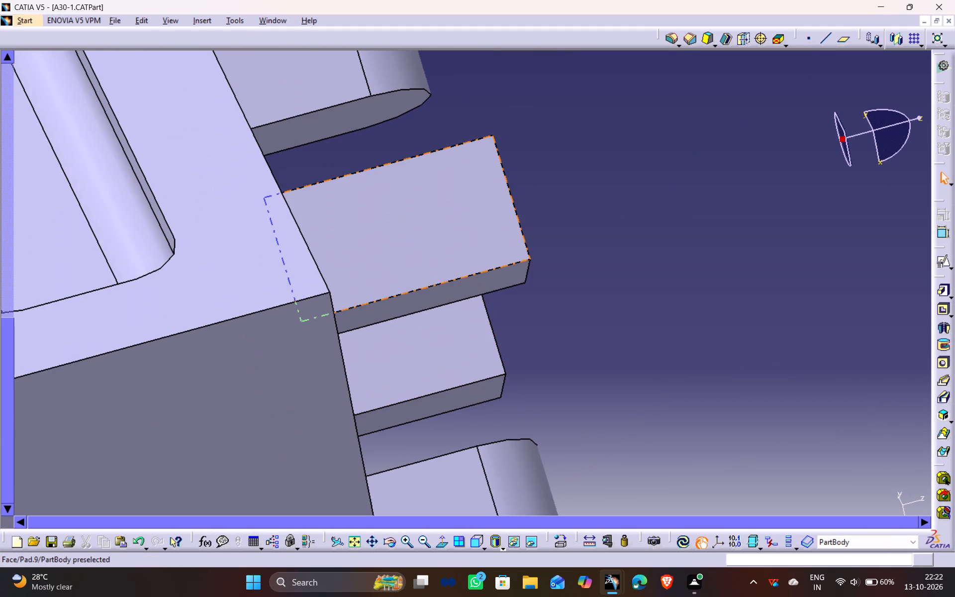
{"action": "left_click", "coordinate": [387, 260]}
{"action": "middle_click_drag", "start_coordinate": [518, 400], "coordinate": [621, 222]}
{"action": "left_click_drag", "start_coordinate": [518, 398], "coordinate": [622, 225]}
{"action": "scroll", "coordinate": [519, 380], "scroll_direction": "down", "scroll_amount": 1}
{"action": "middle_click_drag", "start_coordinate": [272, 105], "coordinate": [277, 175], "text": "ctrl"}
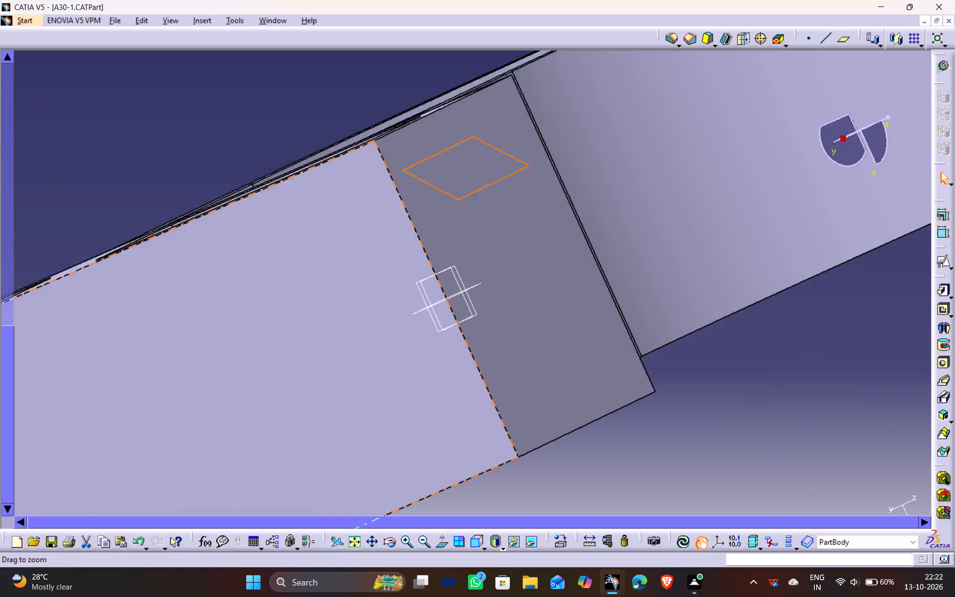
{"action": "middle_click_drag", "start_coordinate": [277, 175], "coordinate": [279, 251], "text": "ctrl"}
{"action": "middle_click_drag", "start_coordinate": [264, 197], "coordinate": [348, 325]}
{"action": "scroll", "coordinate": [266, 199], "scroll_direction": "down", "scroll_amount": 1}
{"action": "left_click_drag", "start_coordinate": [270, 204], "coordinate": [323, 347]}
{"action": "scroll", "coordinate": [568, 167], "scroll_direction": "down", "scroll_amount": 2}
{"action": "middle_click_drag", "start_coordinate": [568, 167], "coordinate": [574, 217]}
{"action": "left_click_drag", "start_coordinate": [568, 168], "coordinate": [574, 217]}
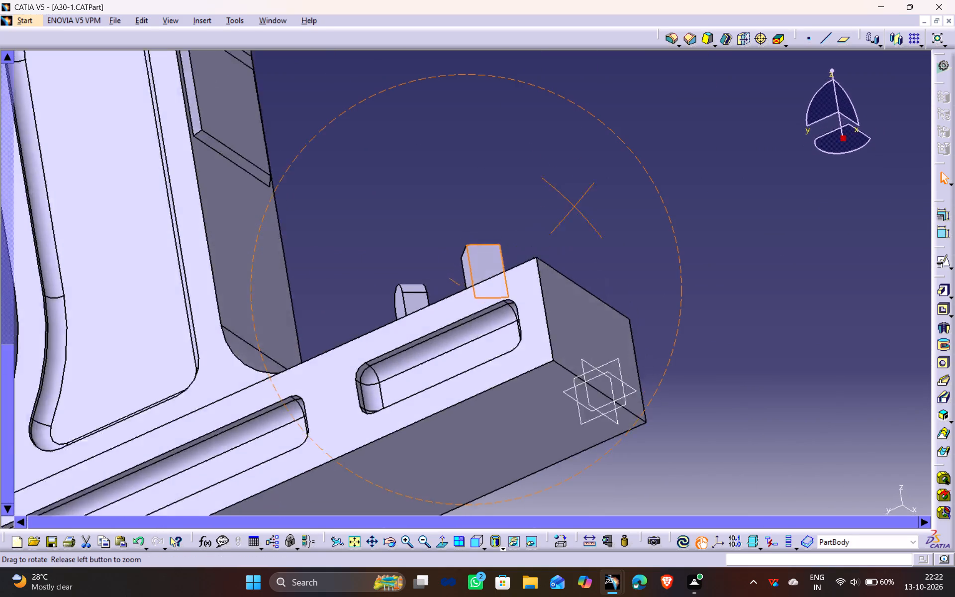
{"action": "left_click_drag", "start_coordinate": [574, 217], "coordinate": [548, 379]}
{"action": "middle_click_drag", "start_coordinate": [574, 217], "coordinate": [549, 365]}
{"action": "left_click", "coordinate": [943, 264]}
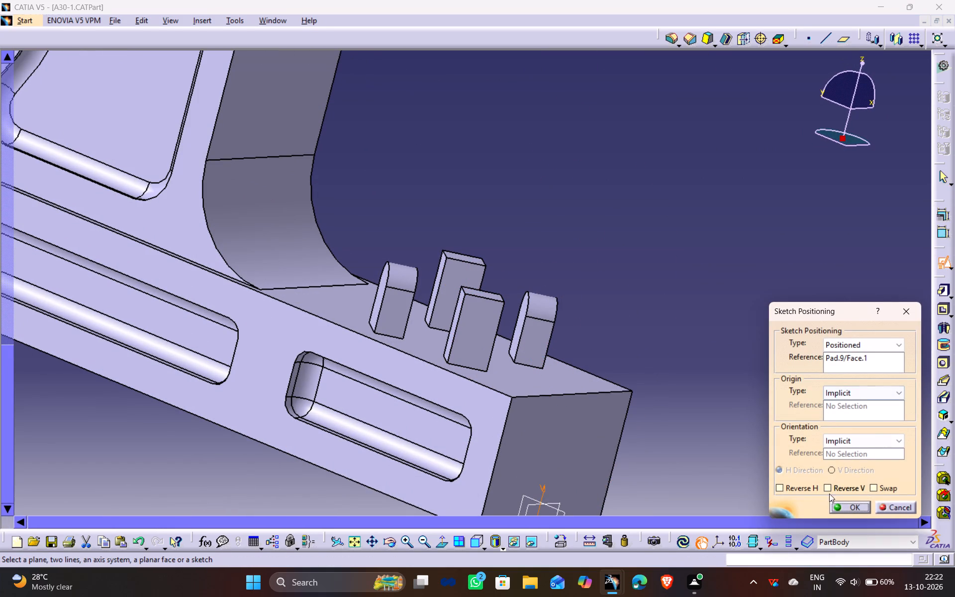
{"action": "left_click", "coordinate": [853, 505]}
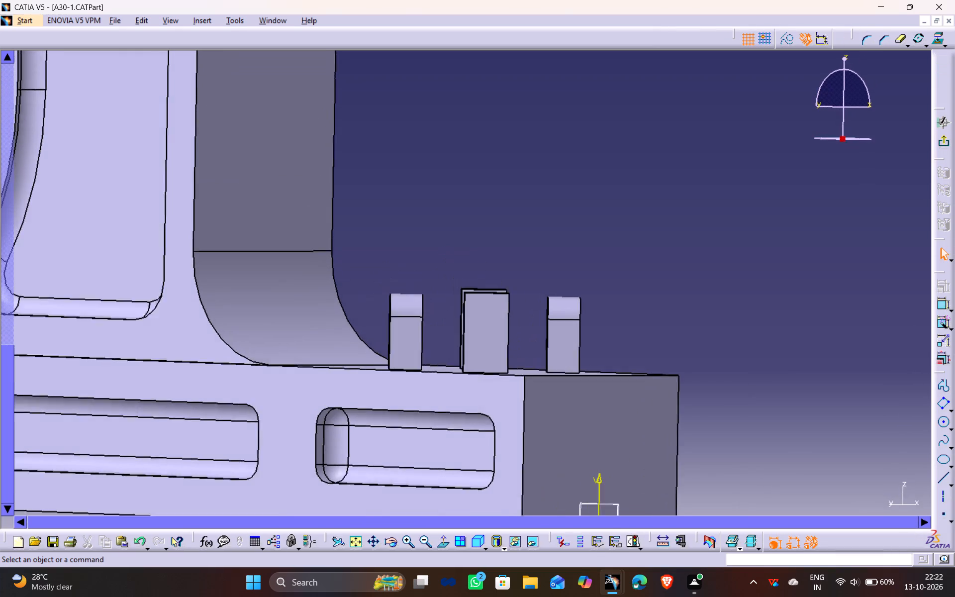
Sketch a circle on the face of the unrounded post and set its diameter to 10 mm.
{"action": "middle_click_drag", "start_coordinate": [506, 515], "coordinate": [477, 422], "text": "ctrl"}
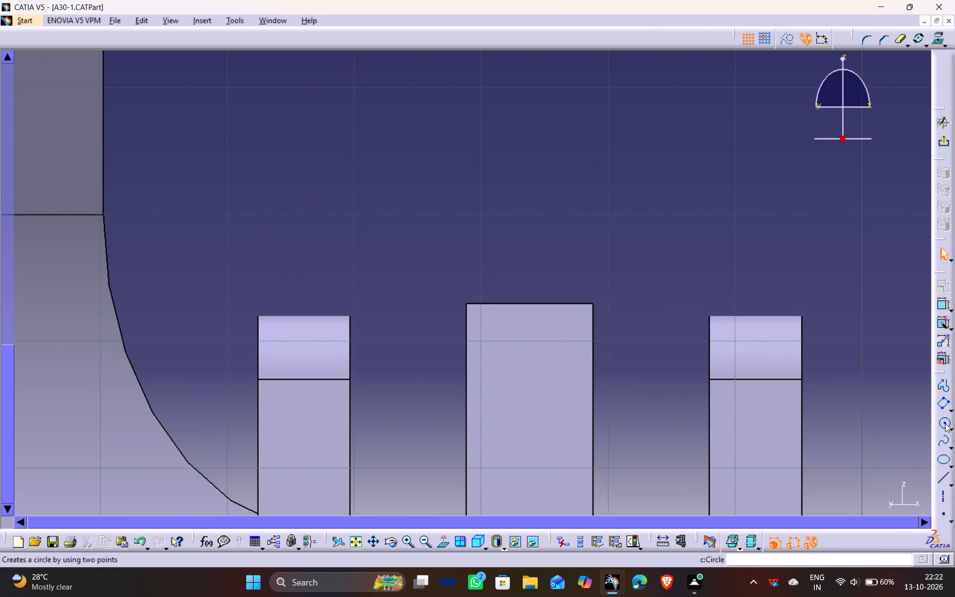
{"action": "left_click", "coordinate": [943, 419]}
{"action": "left_click", "coordinate": [537, 430]}
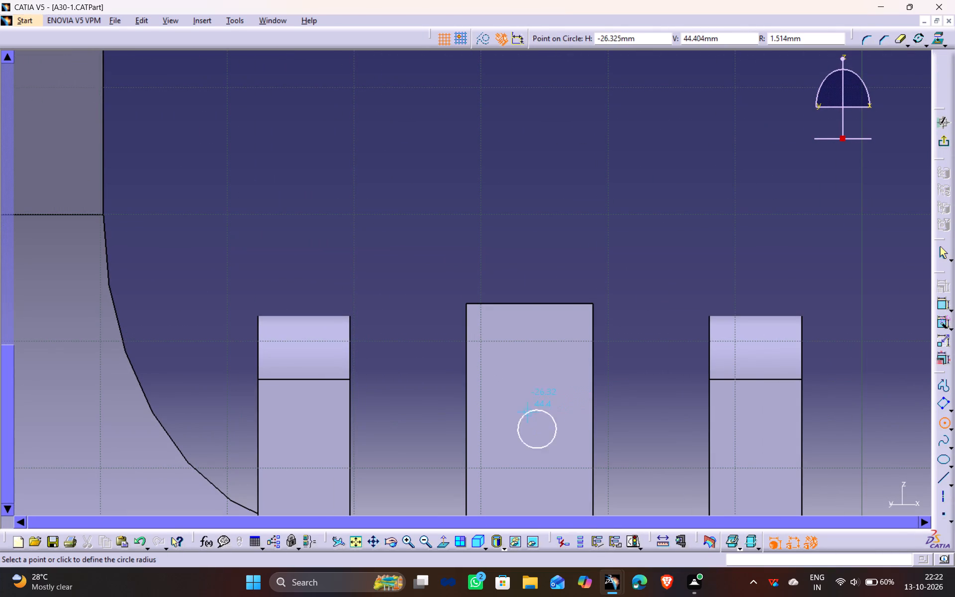
{"action": "left_click", "coordinate": [531, 355]}
{"action": "left_click", "coordinate": [938, 306]}
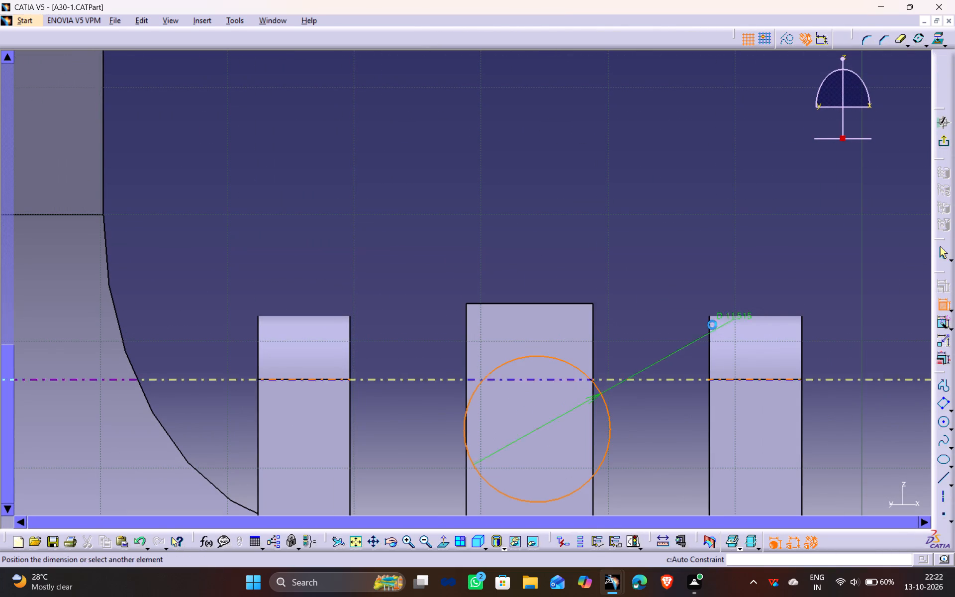
{"action": "left_click", "coordinate": [677, 301]}
{"action": "double_click", "coordinate": [682, 296]}
{"action": "type", "text": "10"}
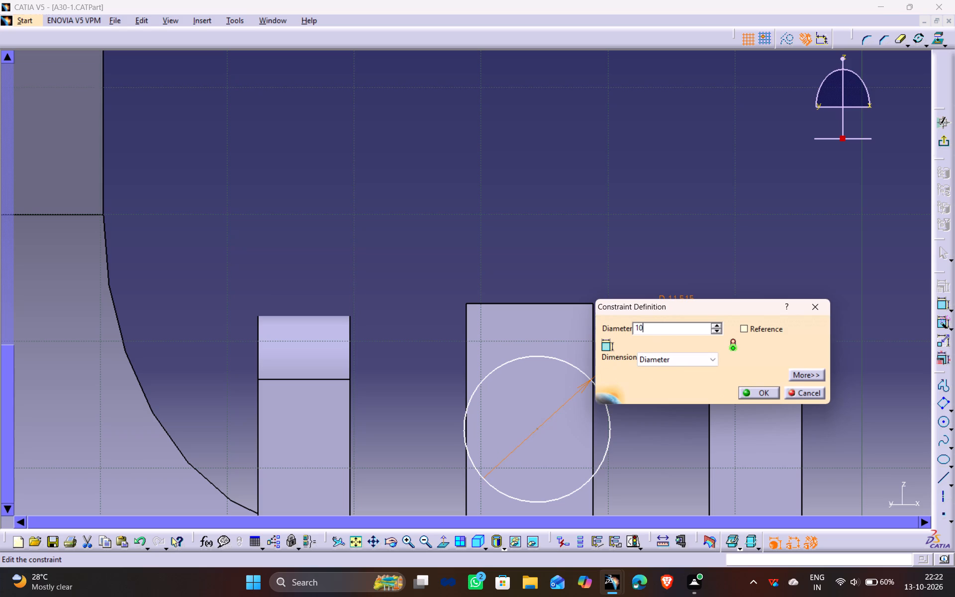
{"action": "key", "text": "Return"}
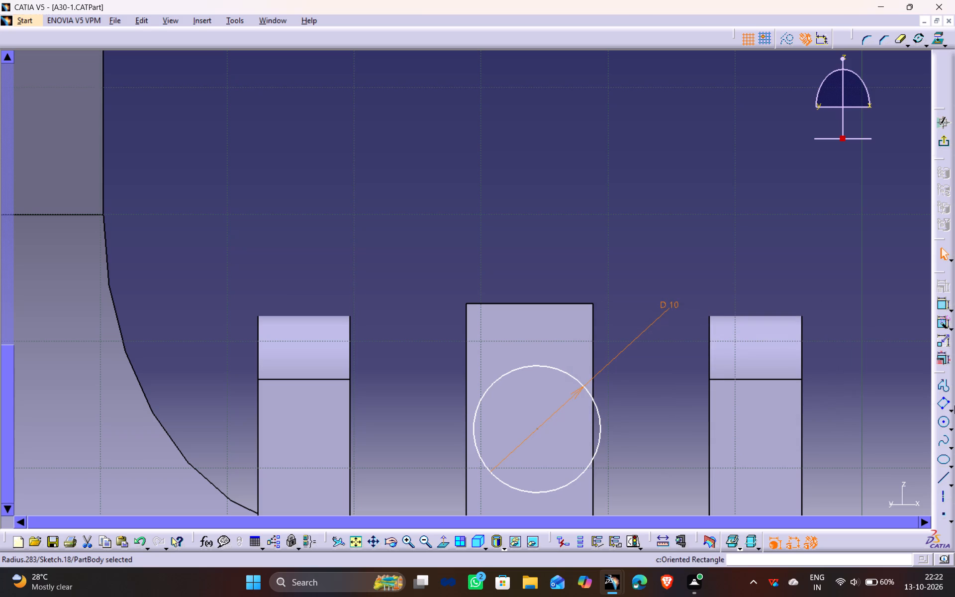
Sketch an open three-line profile over the post's top, with a horizontal line along the top edge and about 5 mm lines down both sides.
{"action": "left_click", "coordinate": [943, 383]}
{"action": "left_click", "coordinate": [468, 361]}
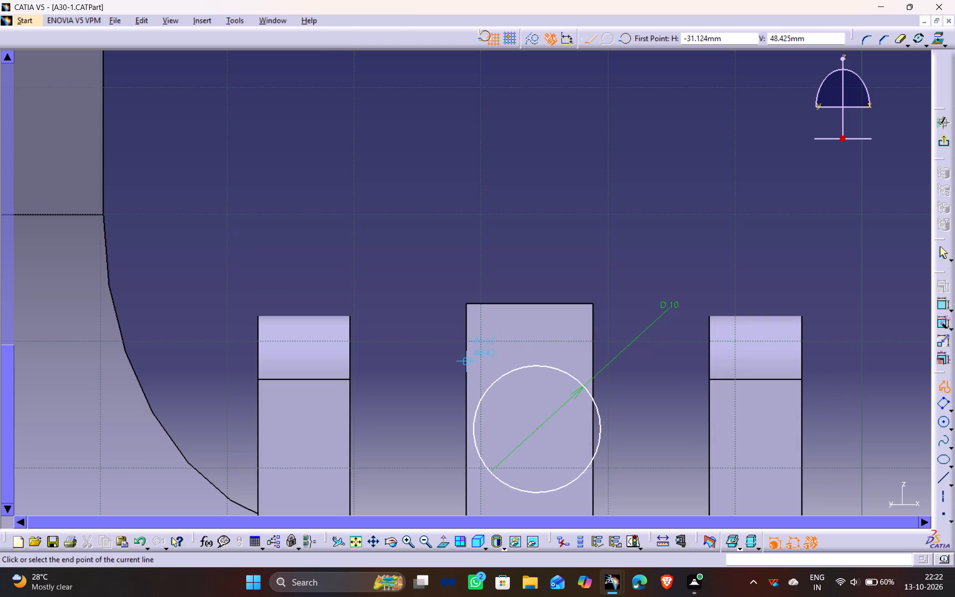
{"action": "left_click", "coordinate": [468, 300]}
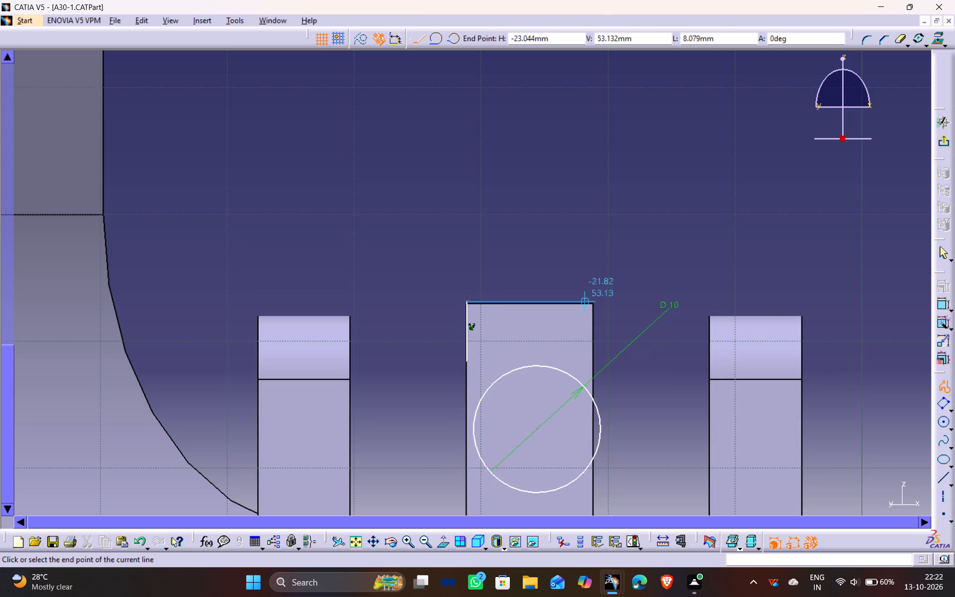
{"action": "left_click", "coordinate": [593, 302]}
{"action": "left_click", "coordinate": [591, 366]}
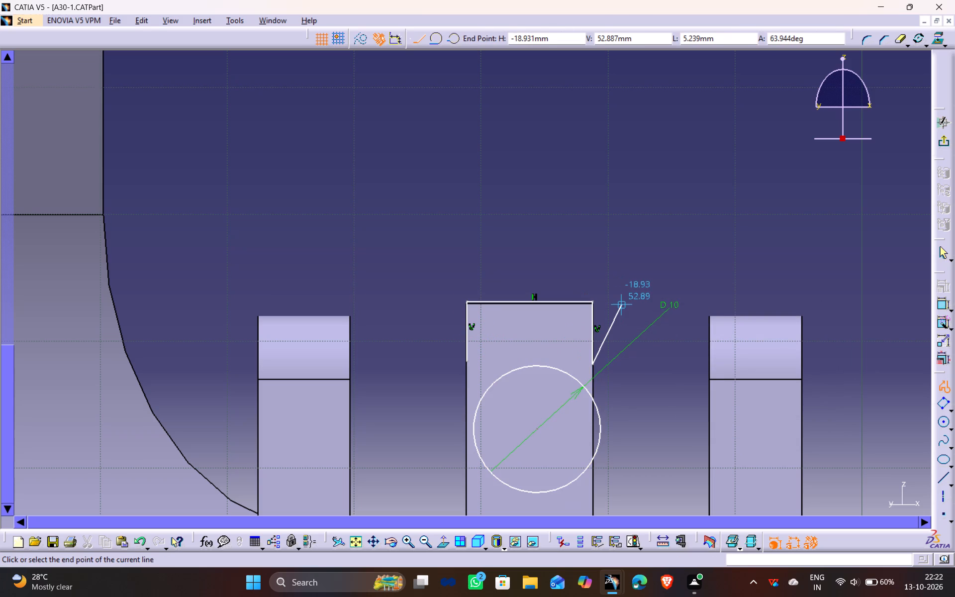
{"action": "key", "text": "Escape"}
{"action": "key", "text": "Escape"}
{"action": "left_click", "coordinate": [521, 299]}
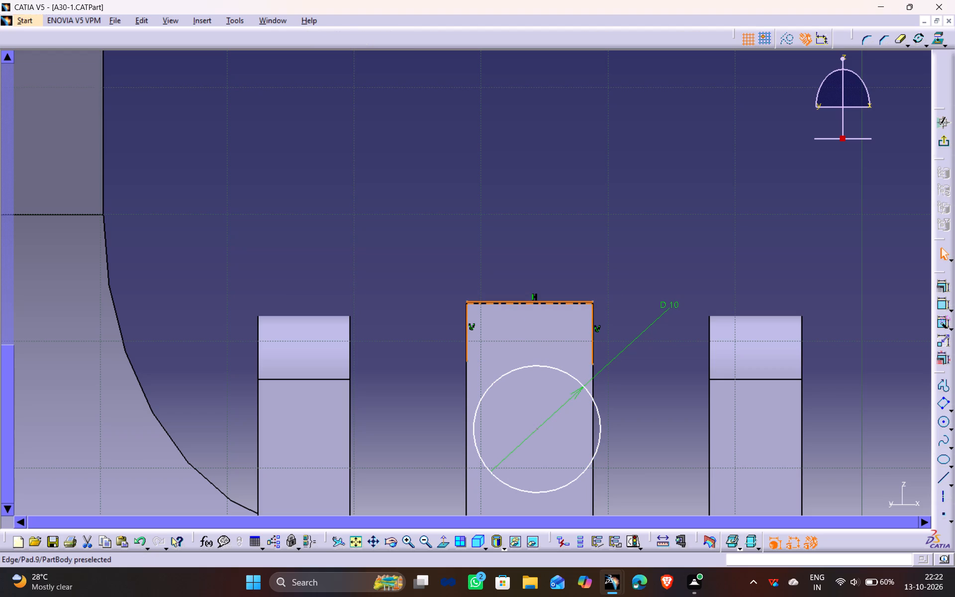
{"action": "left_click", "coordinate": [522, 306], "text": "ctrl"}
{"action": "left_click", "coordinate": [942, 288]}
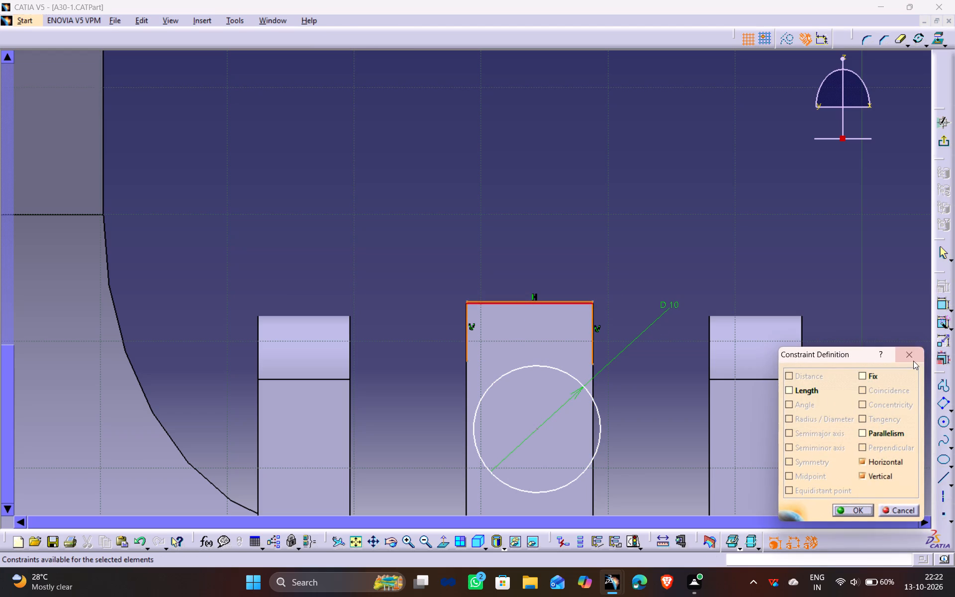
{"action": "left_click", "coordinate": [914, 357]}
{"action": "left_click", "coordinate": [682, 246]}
Constrain the profile's horizontal top line to be coincident with the post's top edge.
{"action": "middle_click_drag", "start_coordinate": [516, 452], "coordinate": [520, 377], "text": "ctrl"}
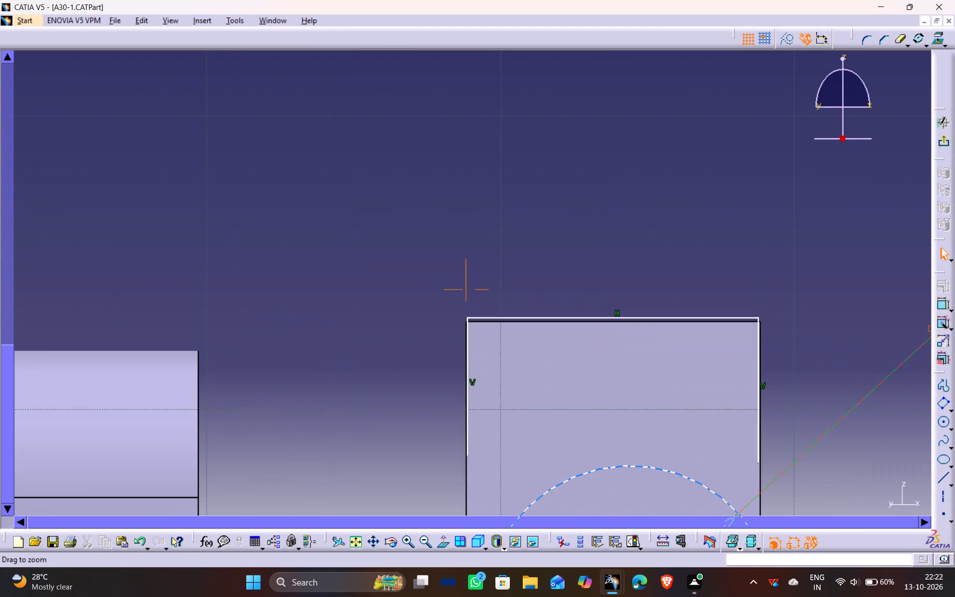
{"action": "left_click_drag", "start_coordinate": [575, 316], "coordinate": [577, 300]}
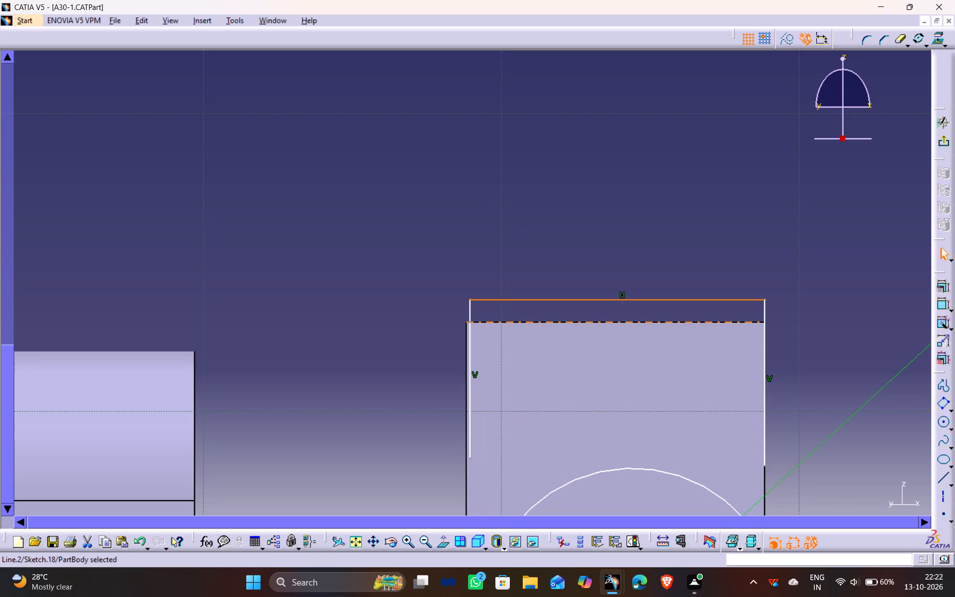
{"action": "left_click", "coordinate": [574, 321]}
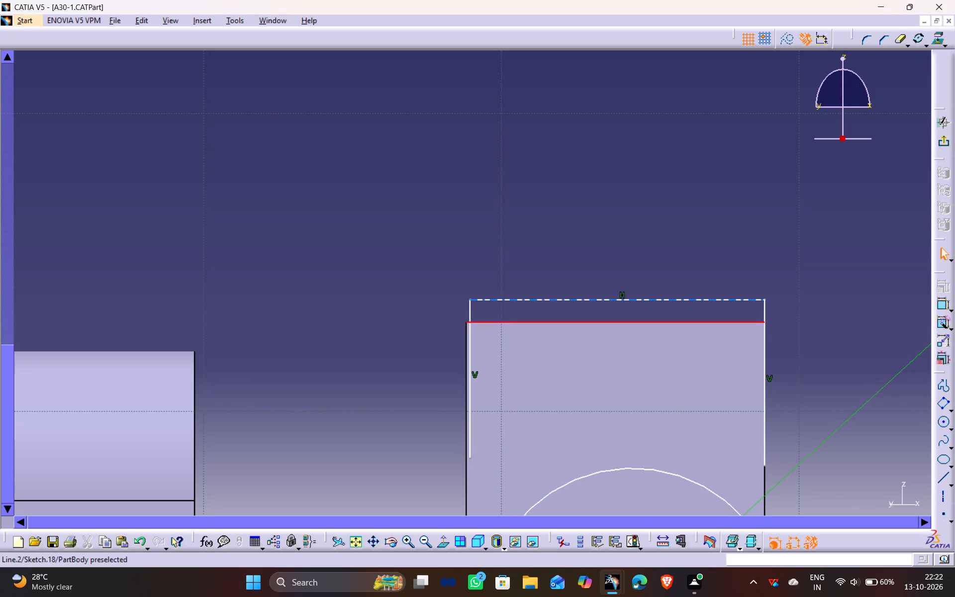
{"action": "left_click", "coordinate": [584, 300], "text": "ctrl"}
{"action": "left_click", "coordinate": [947, 285]}
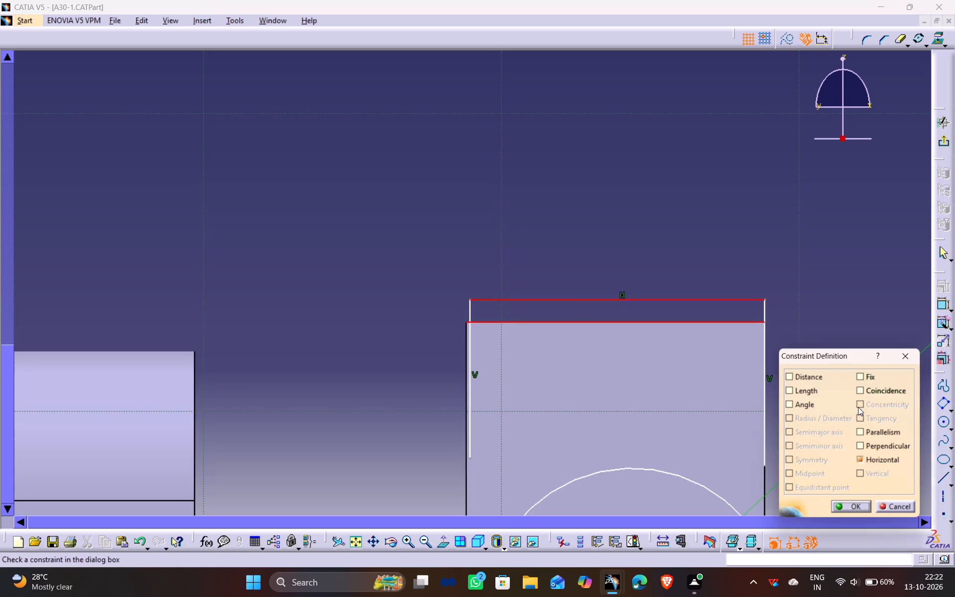
{"action": "left_click", "coordinate": [876, 389]}
{"action": "left_click", "coordinate": [858, 508]}
{"action": "left_click", "coordinate": [809, 397]}
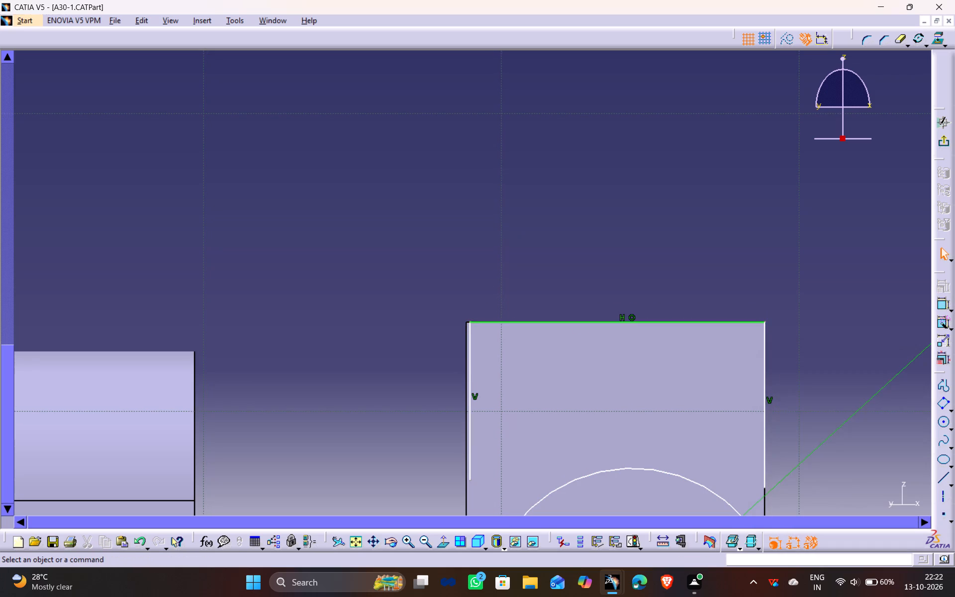
Constrain the profile's right vertical line to be coincident with the post's right edge.
{"action": "middle_click_drag", "start_coordinate": [806, 370], "coordinate": [672, 283]}
{"action": "left_click_drag", "start_coordinate": [628, 336], "coordinate": [648, 332]}
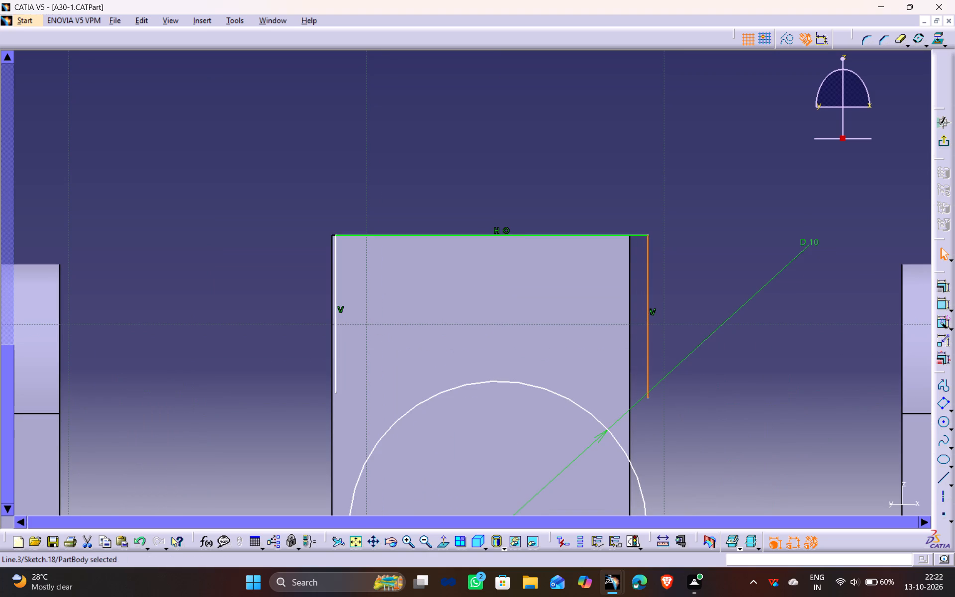
{"action": "left_click", "coordinate": [630, 347], "text": "ctrl"}
{"action": "left_click", "coordinate": [939, 281]}
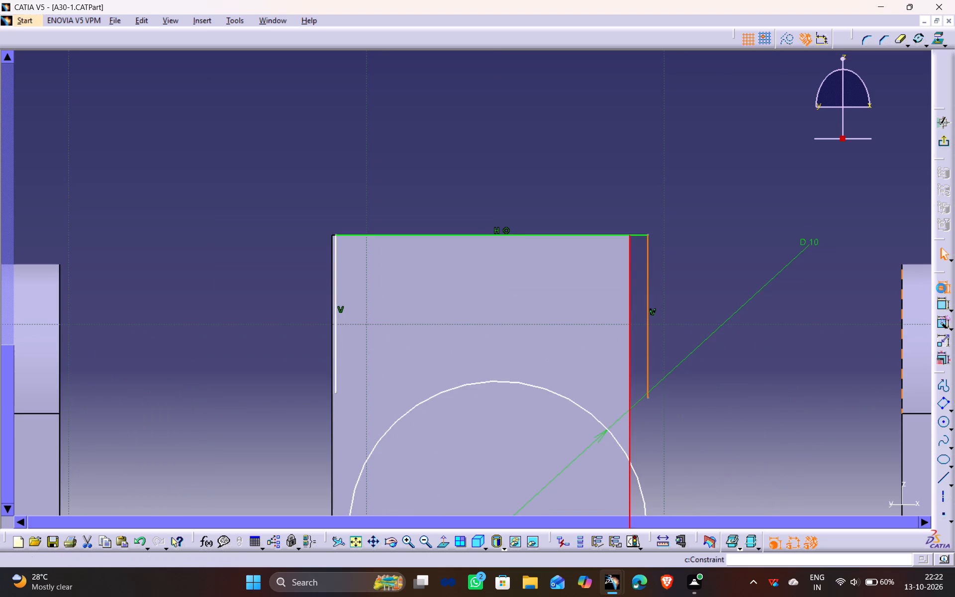
{"action": "left_click", "coordinate": [886, 393]}
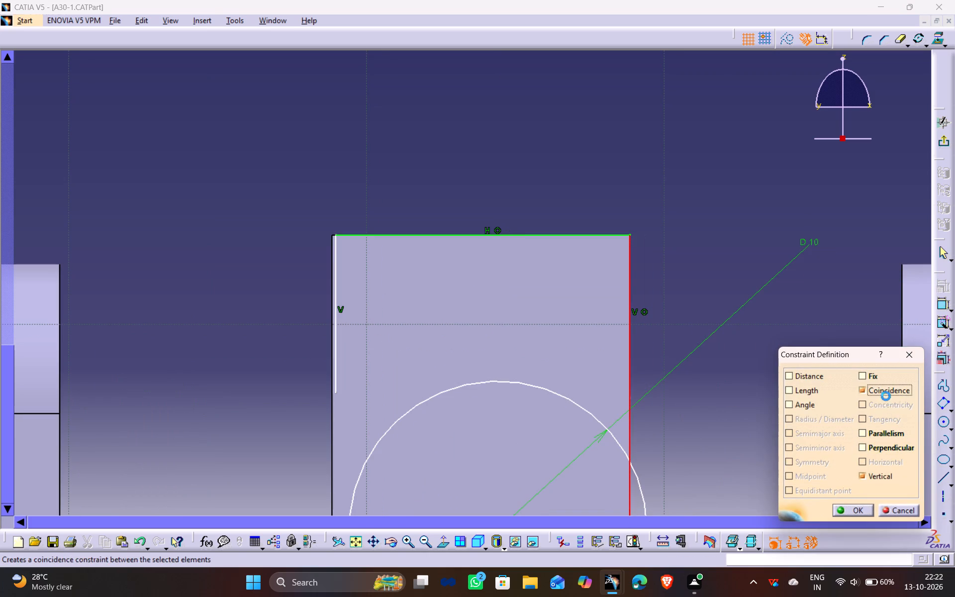
{"action": "left_click", "coordinate": [855, 511]}
Constrain the profile's left vertical line to be coincident with the post's left edge.
{"action": "middle_click_drag", "start_coordinate": [687, 350], "coordinate": [775, 351]}
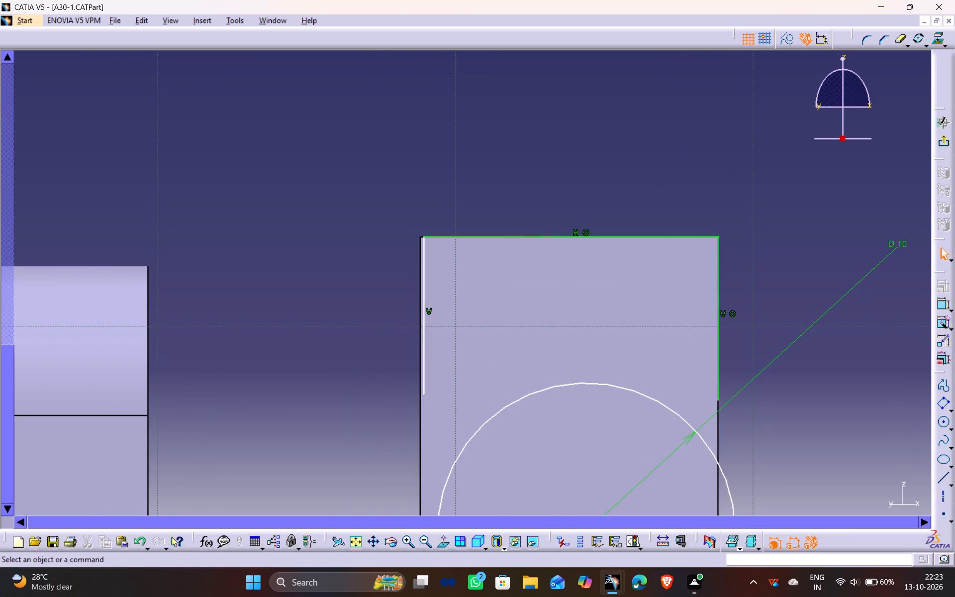
{"action": "left_click_drag", "start_coordinate": [423, 273], "coordinate": [407, 275]}
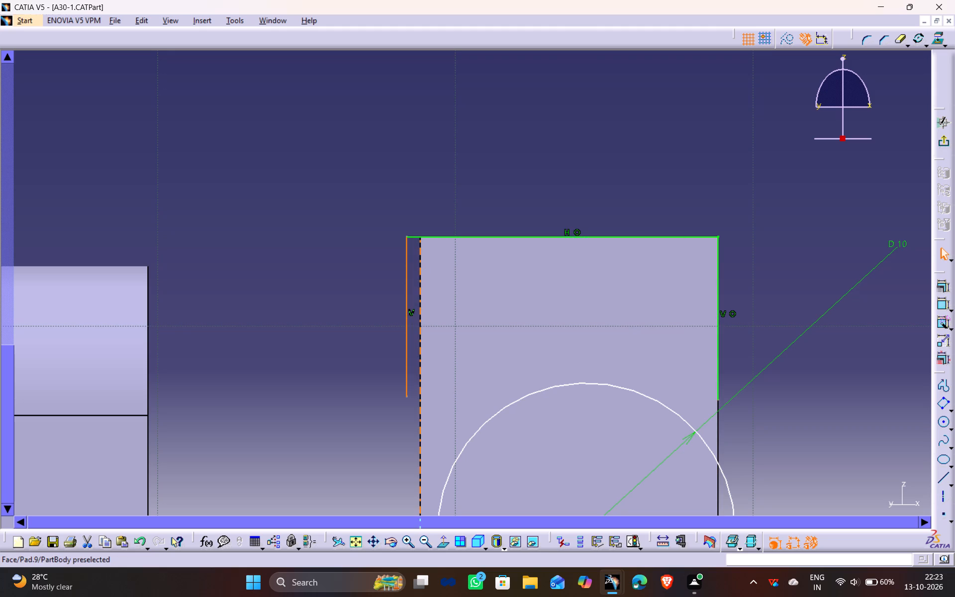
{"action": "left_click", "coordinate": [420, 279], "text": "ctrl"}
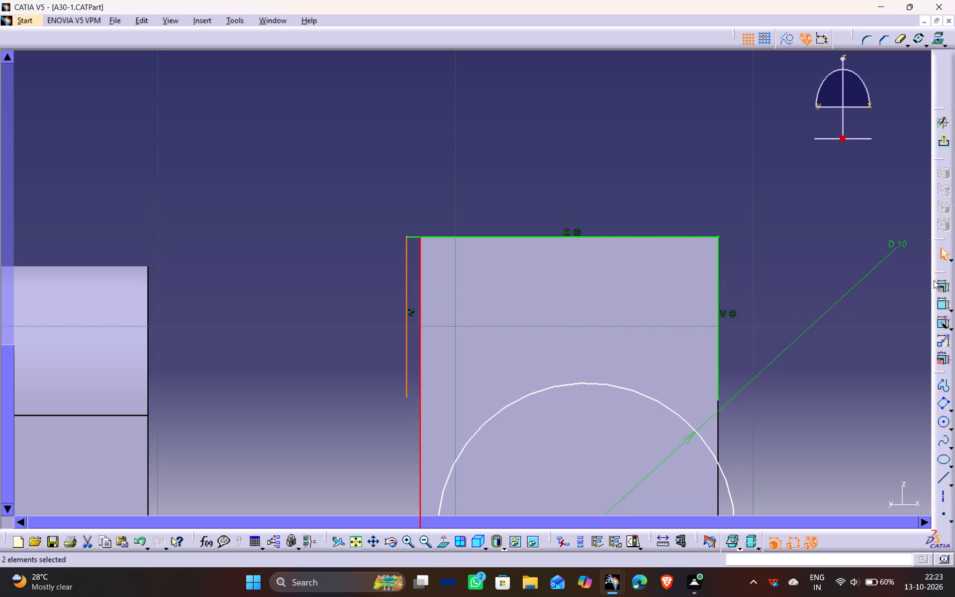
{"action": "left_click", "coordinate": [939, 284]}
{"action": "left_click", "coordinate": [885, 389]}
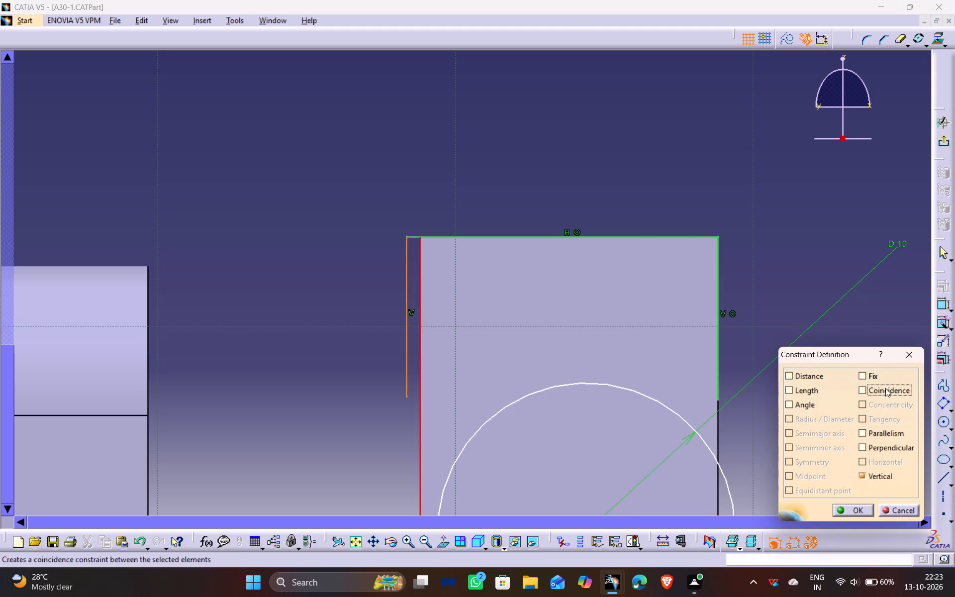
{"action": "left_click", "coordinate": [864, 507]}
{"action": "left_click", "coordinate": [817, 407]}
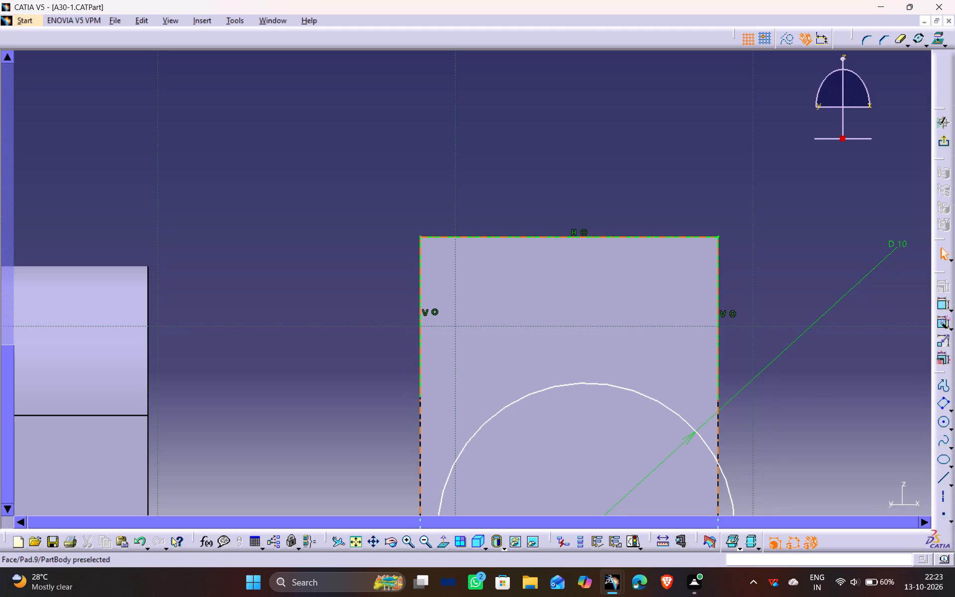
Make the 10 mm circle tangent to the profile's horizontal top line.
{"action": "left_click_drag", "start_coordinate": [603, 381], "coordinate": [591, 331]}
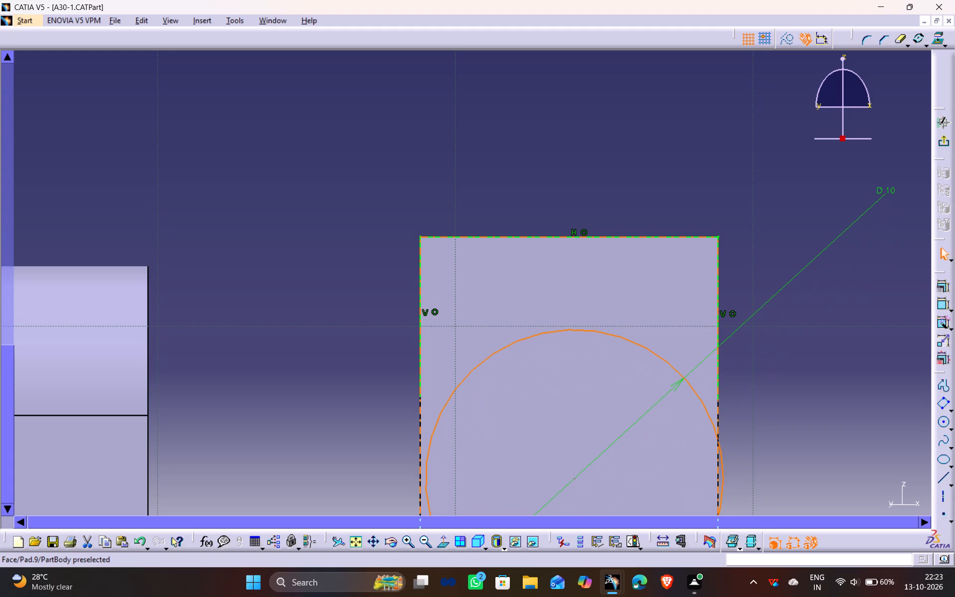
{"action": "left_click", "coordinate": [588, 235], "text": "ctrl"}
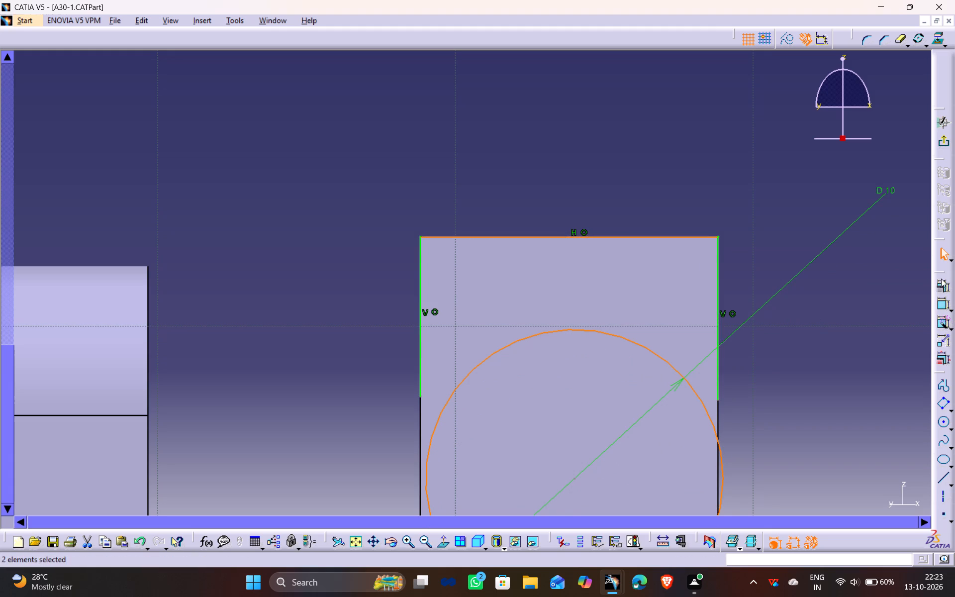
{"action": "left_click", "coordinate": [940, 283]}
{"action": "left_click", "coordinate": [883, 415]}
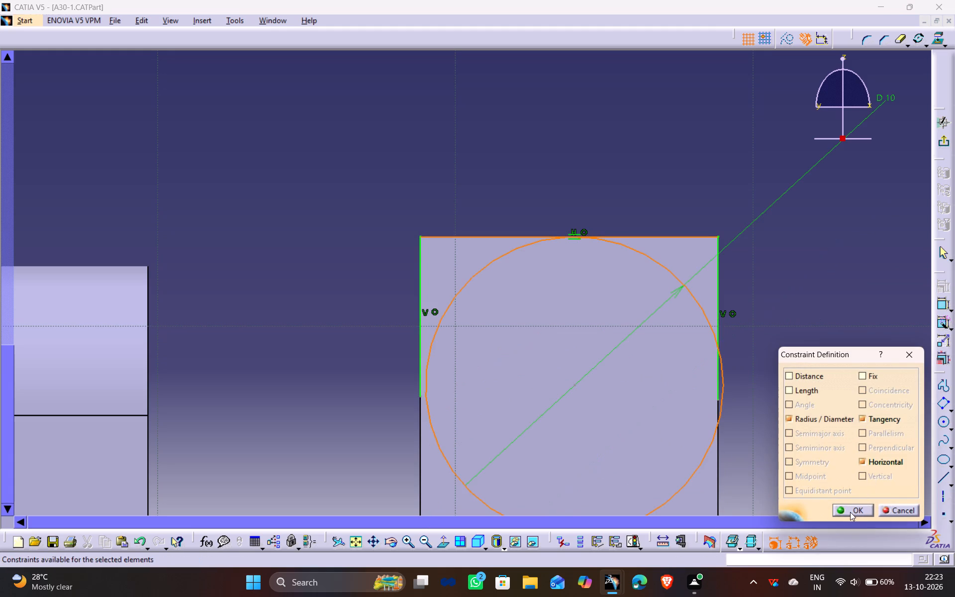
{"action": "left_click", "coordinate": [850, 512]}
{"action": "left_click", "coordinate": [768, 343]}
Make the 10 mm circle tangent to the profile's right vertical line.
{"action": "left_click", "coordinate": [718, 348]}
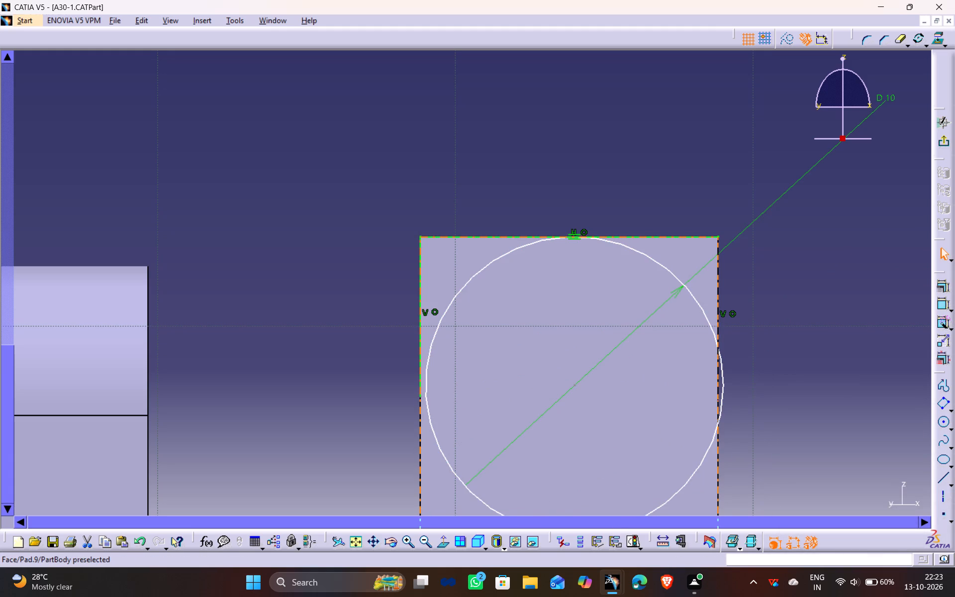
{"action": "left_click", "coordinate": [708, 318], "text": "ctrl"}
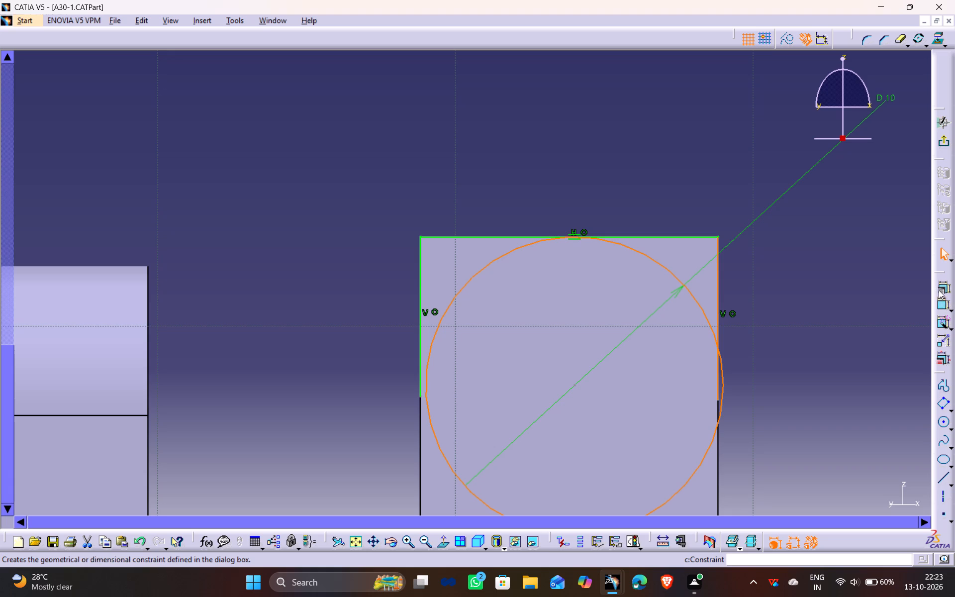
{"action": "left_click", "coordinate": [945, 282]}
{"action": "left_click", "coordinate": [886, 419]}
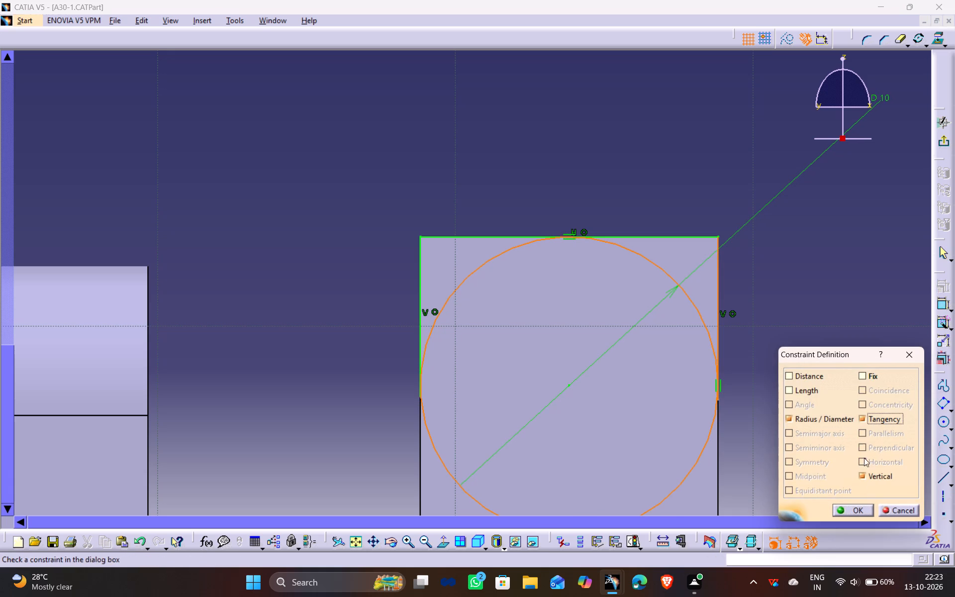
{"action": "left_click", "coordinate": [858, 513]}
{"action": "left_click", "coordinate": [822, 353]}
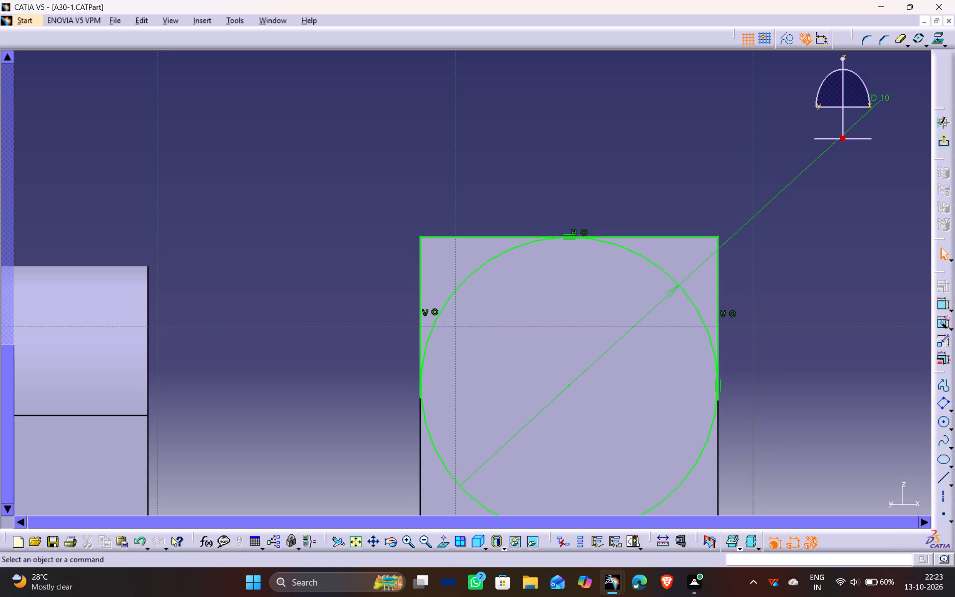
Trim away the lower part of the circle with Quick Trim, keeping the arch between the two side lines.
{"action": "left_click", "coordinate": [900, 41]}
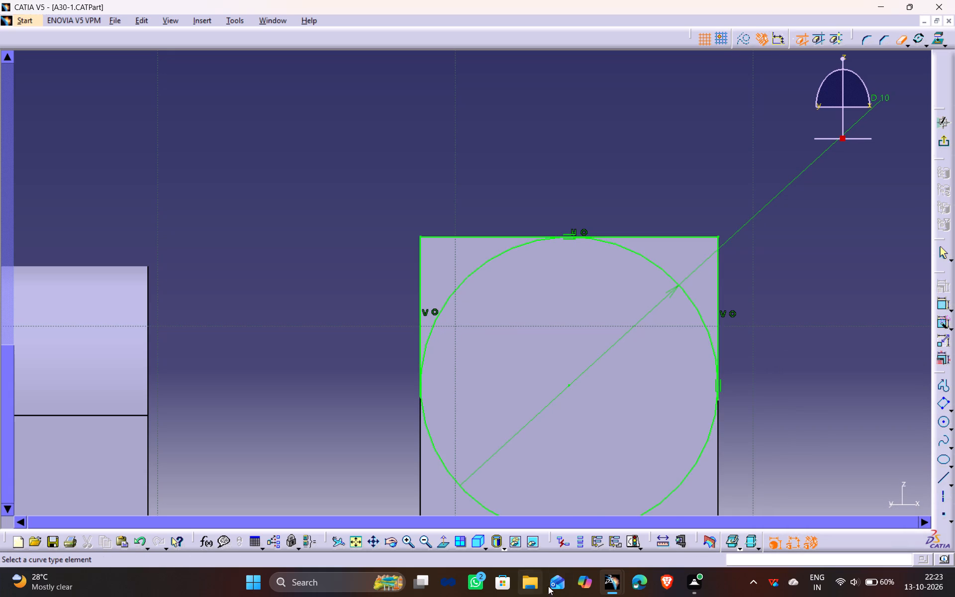
{"action": "left_click", "coordinate": [645, 512]}
Trim off the piece of the right vertical line that extends below the arc's end.
{"action": "middle_click_drag", "start_coordinate": [773, 424], "coordinate": [658, 396]}
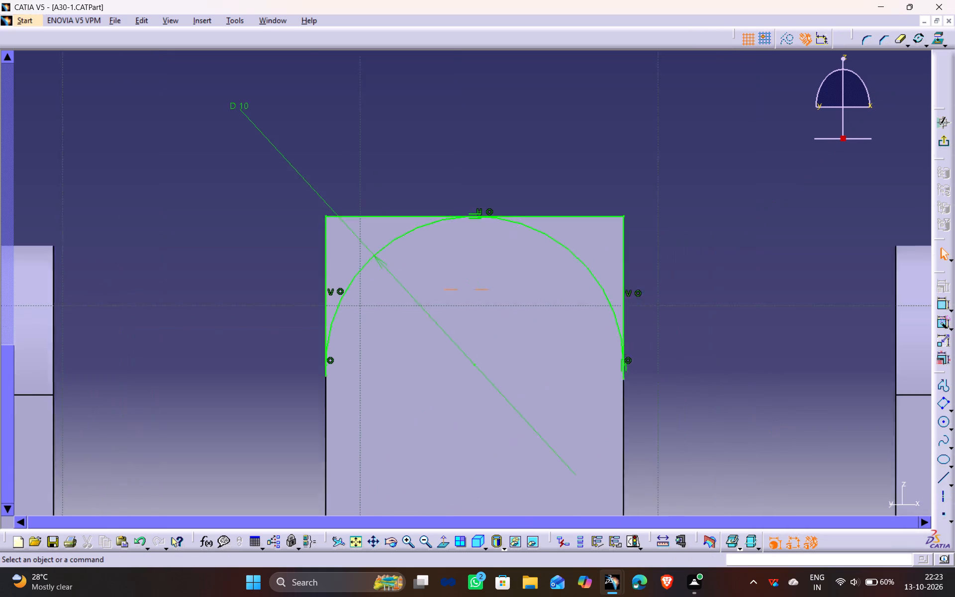
{"action": "middle_click_drag", "start_coordinate": [658, 396], "coordinate": [636, 384]}
{"action": "middle_click_drag", "start_coordinate": [609, 462], "coordinate": [606, 321], "text": "ctrl"}
{"action": "middle_click_drag", "start_coordinate": [828, 342], "coordinate": [373, 224]}
{"action": "middle_click_drag", "start_coordinate": [523, 213], "coordinate": [531, 236], "text": "ctrl"}
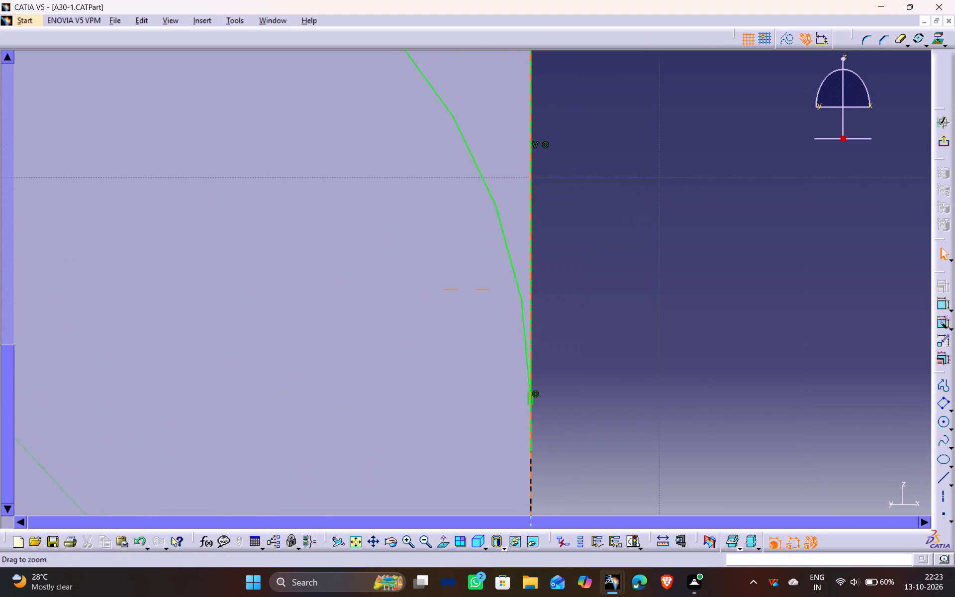
{"action": "middle_click_drag", "start_coordinate": [531, 236], "coordinate": [536, 247], "text": "ctrl"}
{"action": "left_click", "coordinate": [640, 341]}
{"action": "left_click_drag", "start_coordinate": [521, 413], "coordinate": [527, 443]}
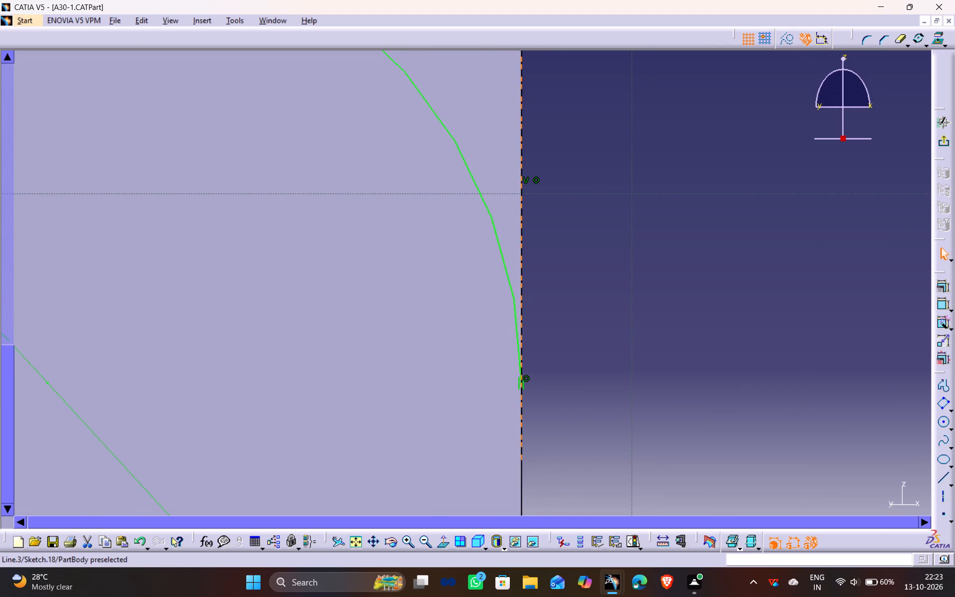
{"action": "middle_click_drag", "start_coordinate": [578, 412], "coordinate": [632, 269]}
{"action": "left_click", "coordinate": [903, 37]}
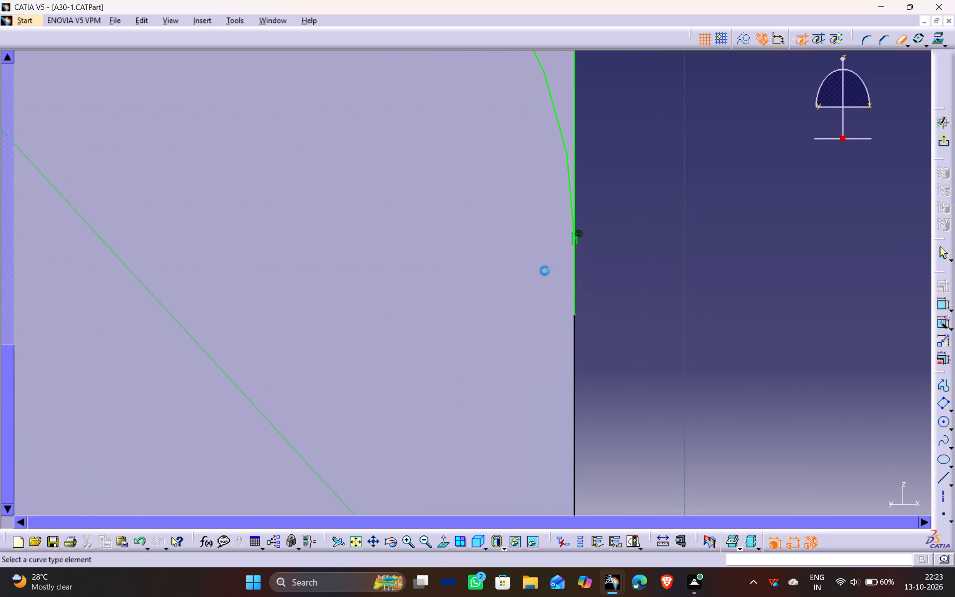
{"action": "left_click", "coordinate": [571, 292]}
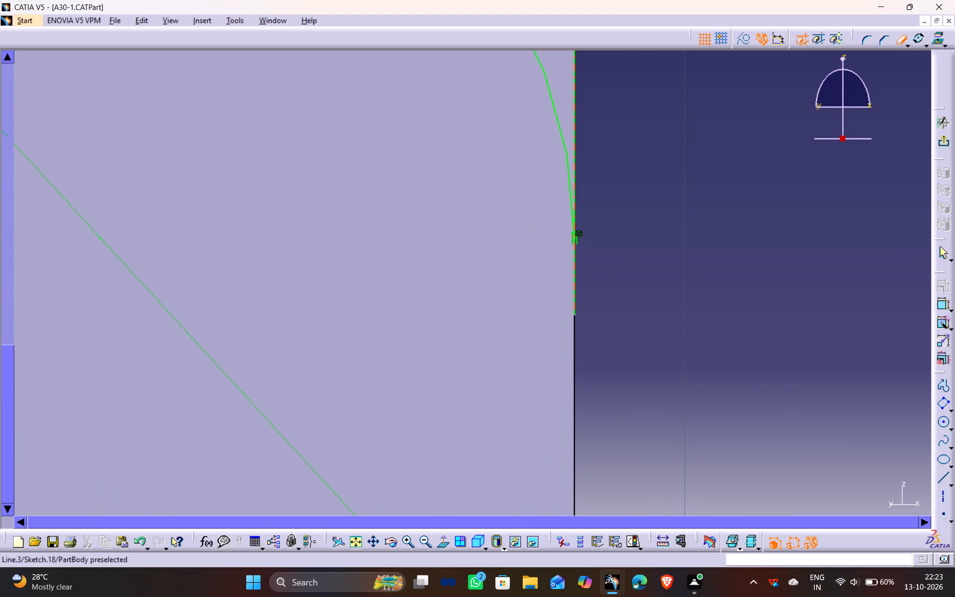
{"action": "left_click", "coordinate": [575, 300]}
{"action": "left_click", "coordinate": [594, 276]}
Trim off the piece of the left vertical line that extends below the arc's end.
{"action": "middle_click_drag", "start_coordinate": [300, 206], "coordinate": [949, 254]}
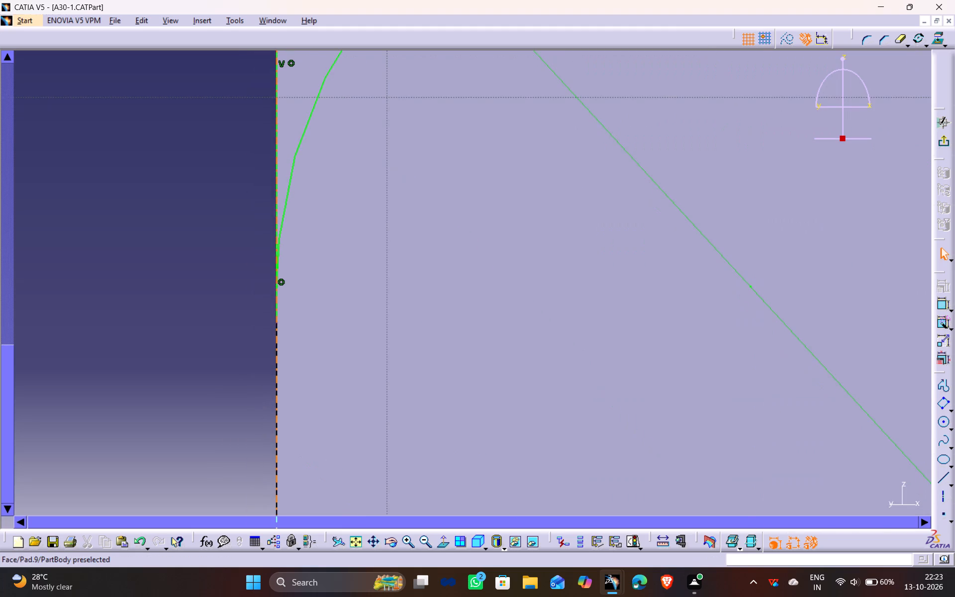
{"action": "middle_click_drag", "start_coordinate": [388, 293], "coordinate": [707, 211]}
{"action": "middle_click_drag", "start_coordinate": [592, 373], "coordinate": [587, 325], "text": "ctrl"}
{"action": "middle_click_drag", "start_coordinate": [571, 292], "coordinate": [526, 390]}
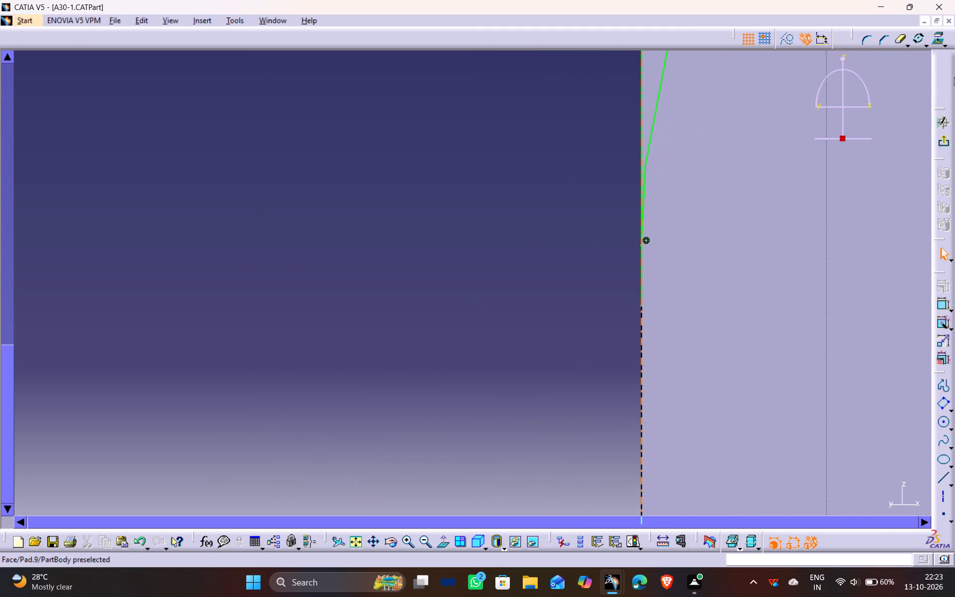
{"action": "left_click", "coordinate": [902, 39]}
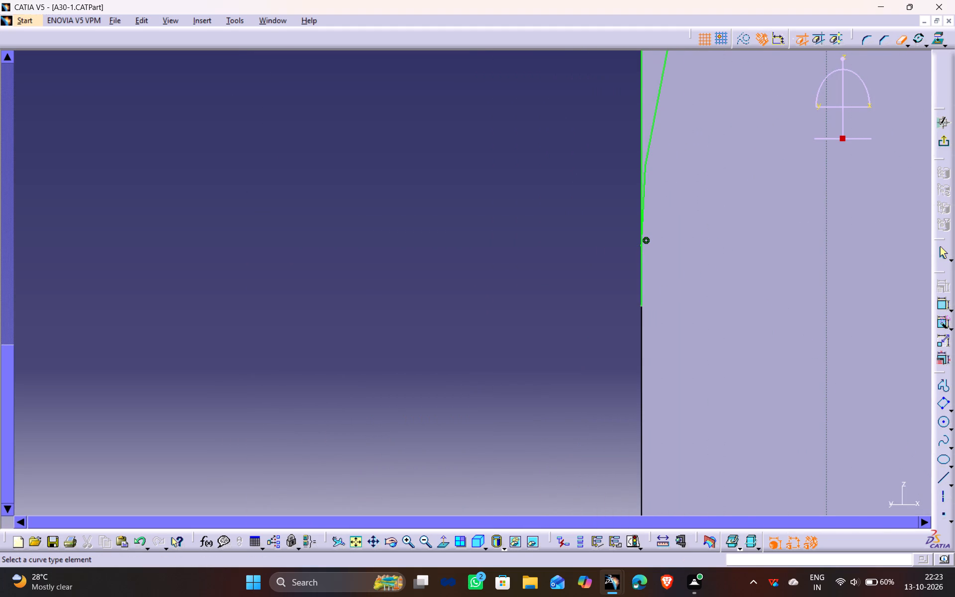
{"action": "left_click", "coordinate": [640, 283]}
{"action": "left_click", "coordinate": [597, 276]}
{"action": "middle_click_drag", "start_coordinate": [609, 172], "coordinate": [585, 310], "text": "ctrl"}
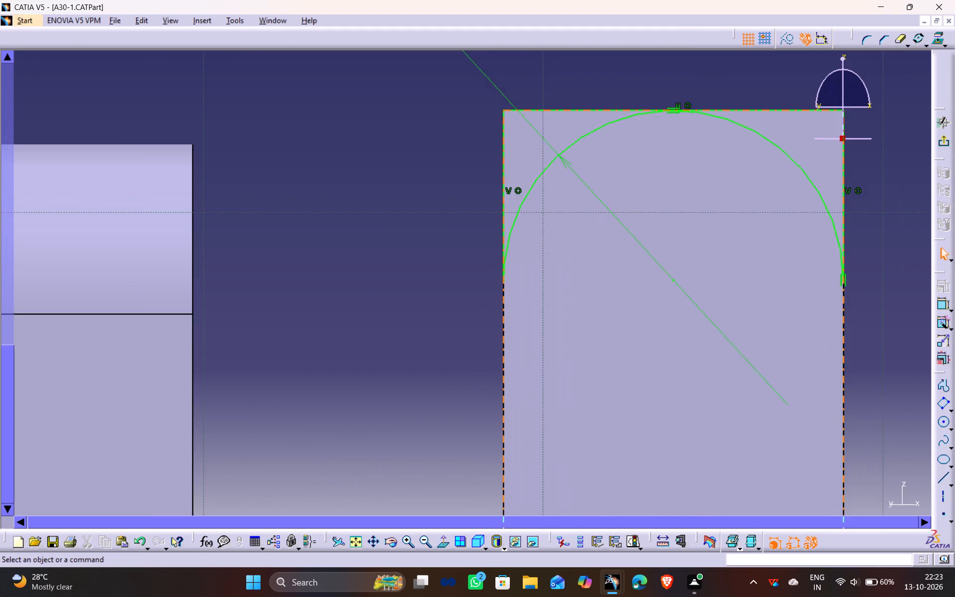
Delete the tangency constraint between the arch and the profile's top horizontal line.
{"action": "middle_click_drag", "start_coordinate": [661, 241], "coordinate": [614, 306]}
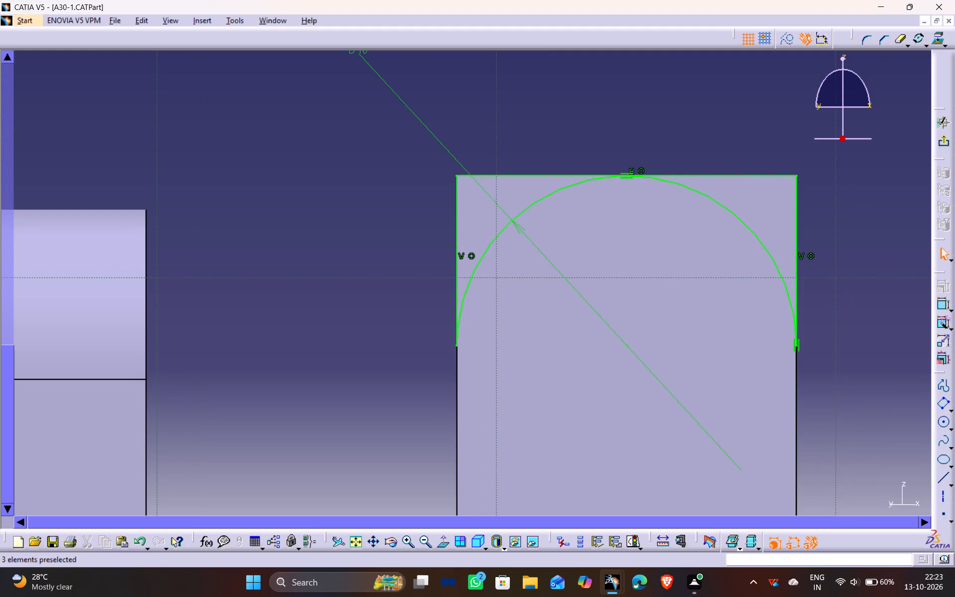
{"action": "left_click", "coordinate": [624, 173]}
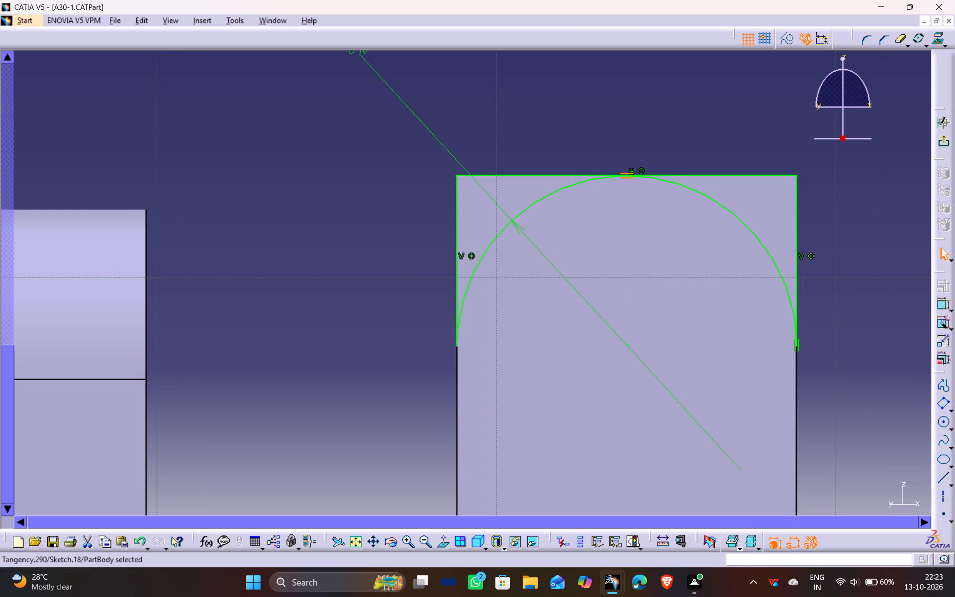
{"action": "key", "text": "Delete"}
Lower the arch away from the profile's top line and constrain the offset between them to 1 mm.
{"action": "left_click_drag", "start_coordinate": [678, 184], "coordinate": [678, 188]}
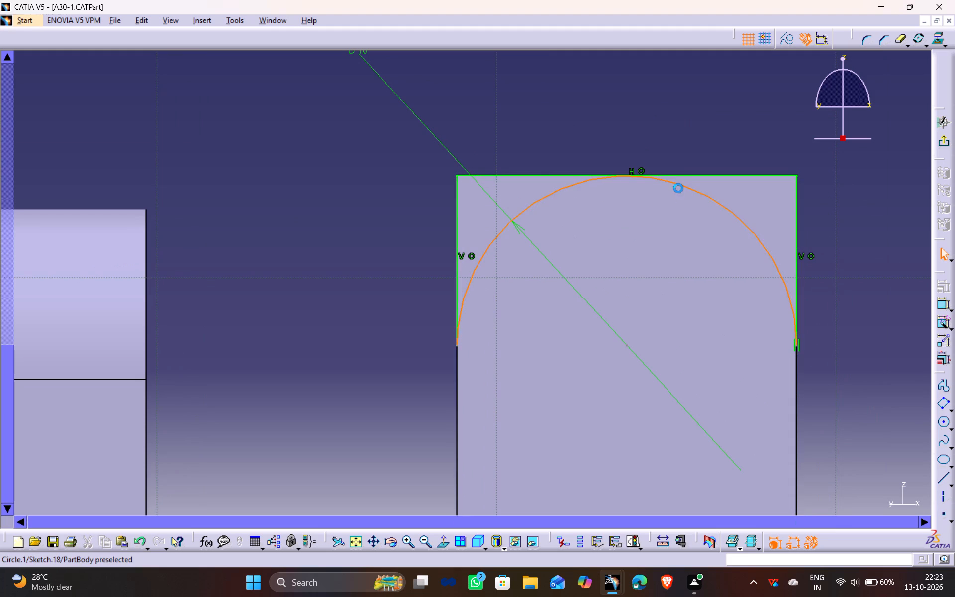
{"action": "left_click_drag", "start_coordinate": [678, 188], "coordinate": [664, 230]}
{"action": "left_click", "coordinate": [653, 175], "text": "ctrl"}
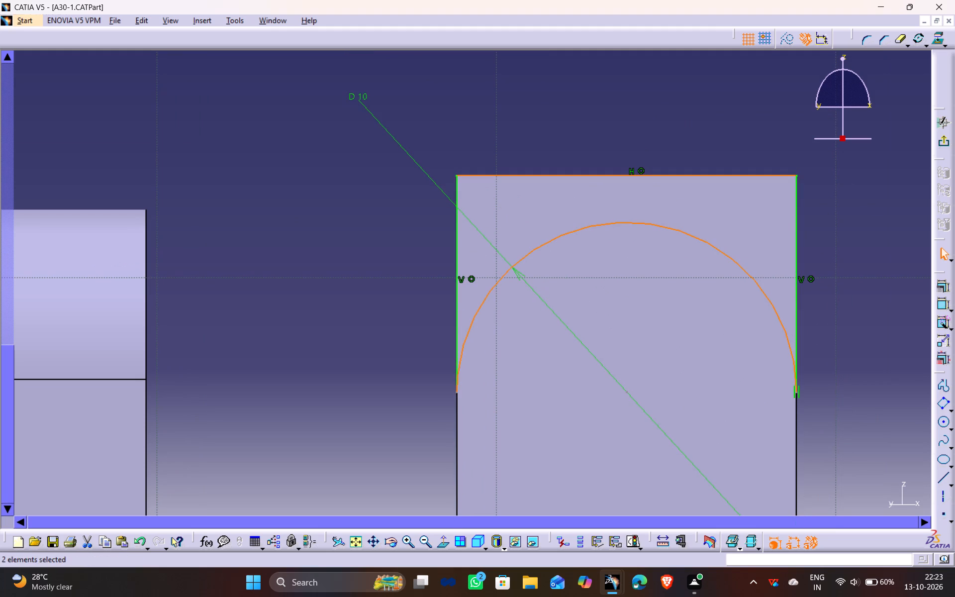
{"action": "left_click_drag", "start_coordinate": [943, 308], "coordinate": [939, 302]}
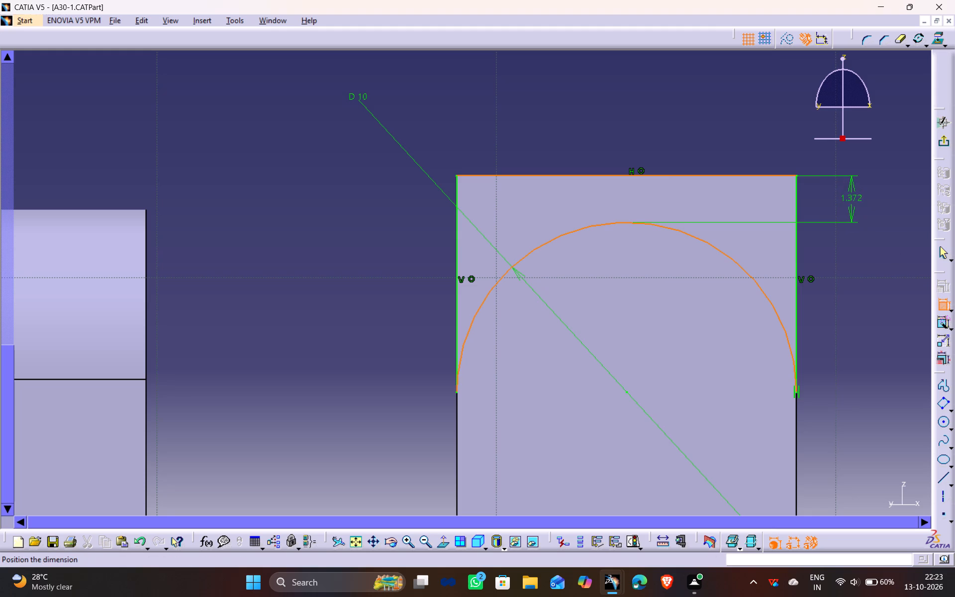
{"action": "left_click", "coordinate": [852, 203]}
{"action": "double_click", "coordinate": [855, 200]}
{"action": "key", "text": "1"}
{"action": "key", "text": "Return"}
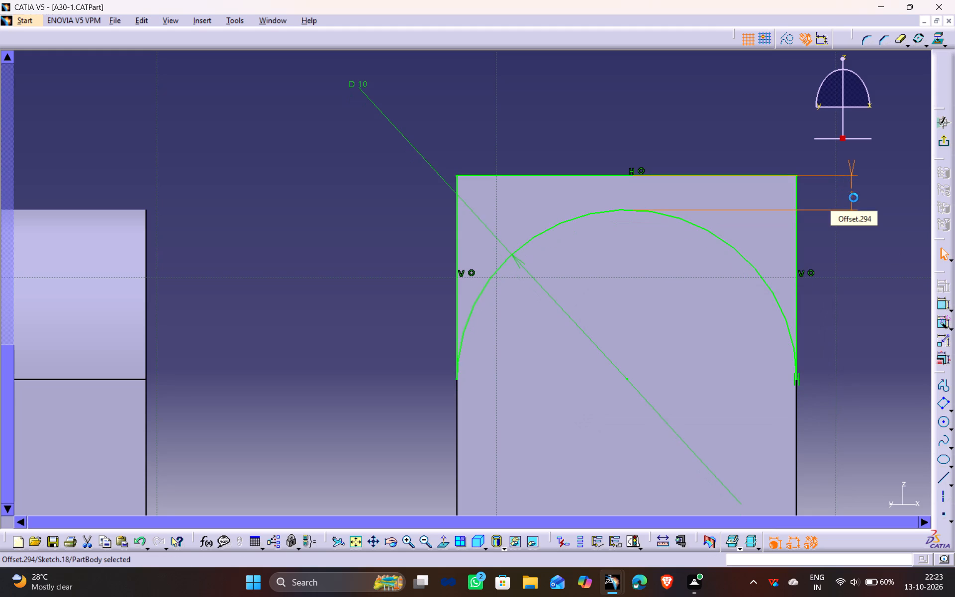
Exit the sketch and pocket the arched profile with the Up to last limit, cutting the tops of both 10 mm wide posts.
{"action": "middle_click_drag", "start_coordinate": [551, 91], "coordinate": [575, 216], "text": "ctrl"}
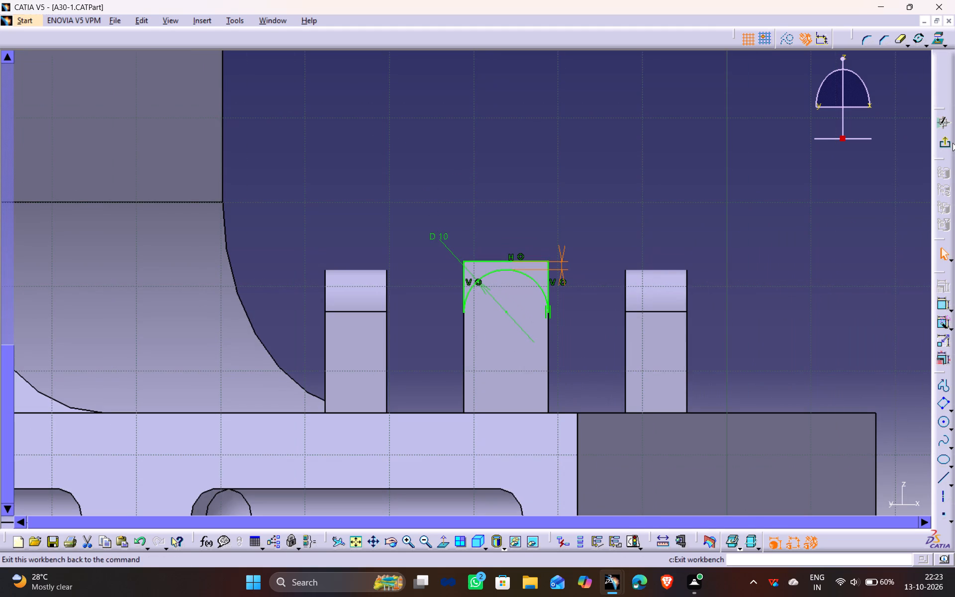
{"action": "left_click", "coordinate": [948, 144]}
{"action": "scroll", "coordinate": [596, 205], "scroll_direction": "down", "scroll_amount": 1}
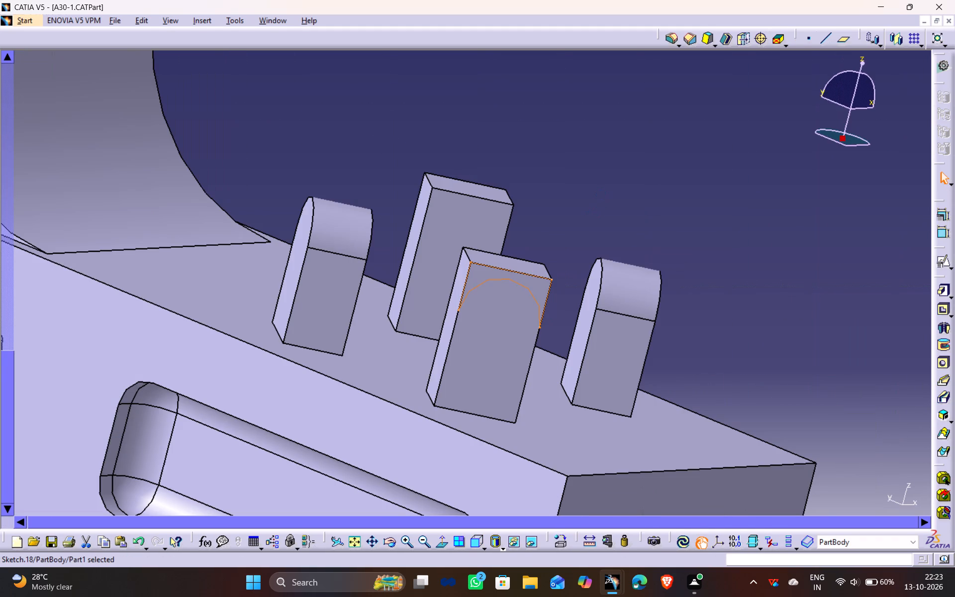
{"action": "left_click", "coordinate": [947, 307]}
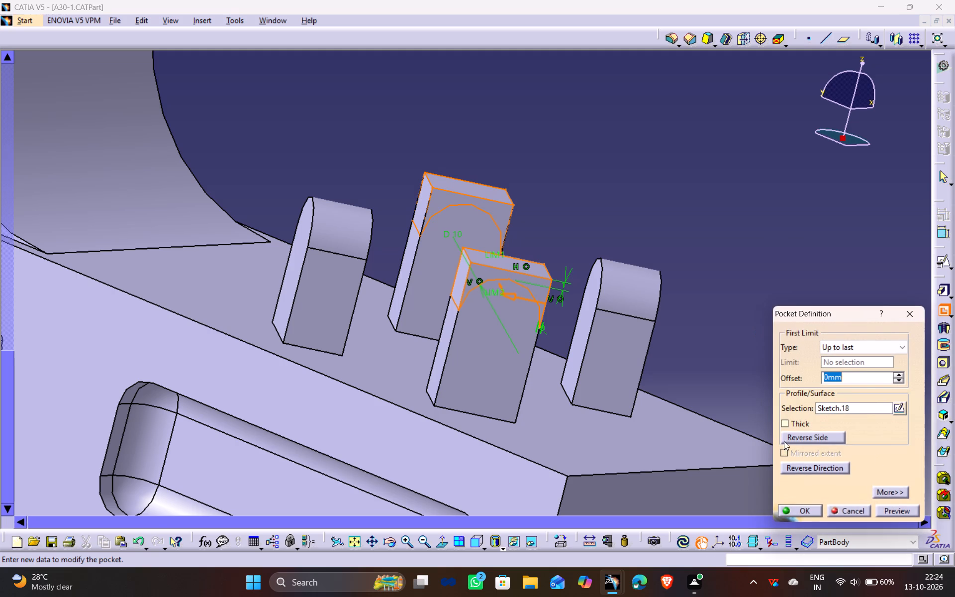
{"action": "left_click", "coordinate": [893, 511]}
{"action": "left_click", "coordinate": [808, 513]}
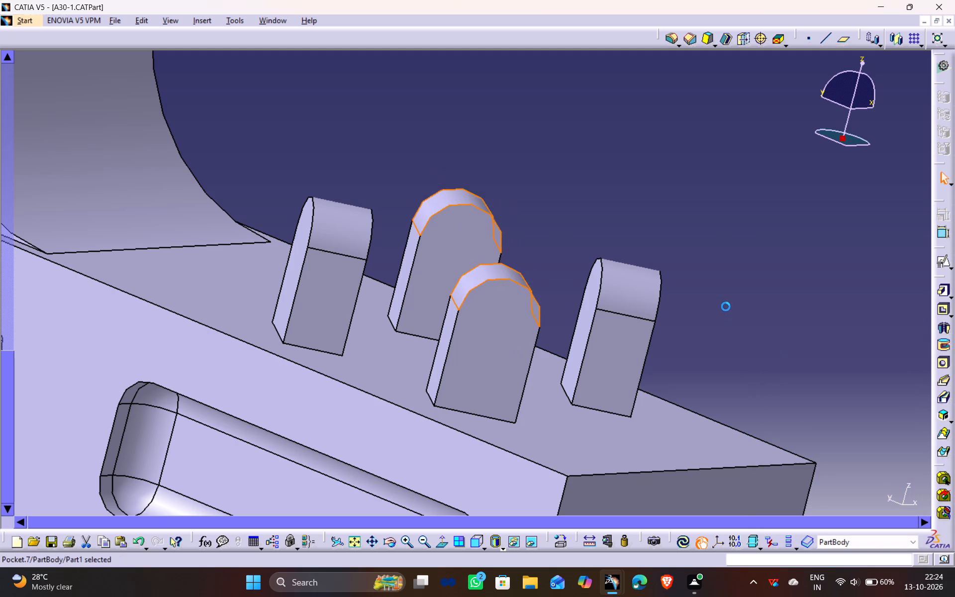
{"action": "left_click", "coordinate": [726, 304]}
Create a positioned sketch on the front round-topped post's face and draw a circle of about 2.5 mm radius near the arch centre.
{"action": "left_click", "coordinate": [493, 324]}
{"action": "left_click", "coordinate": [938, 259]}
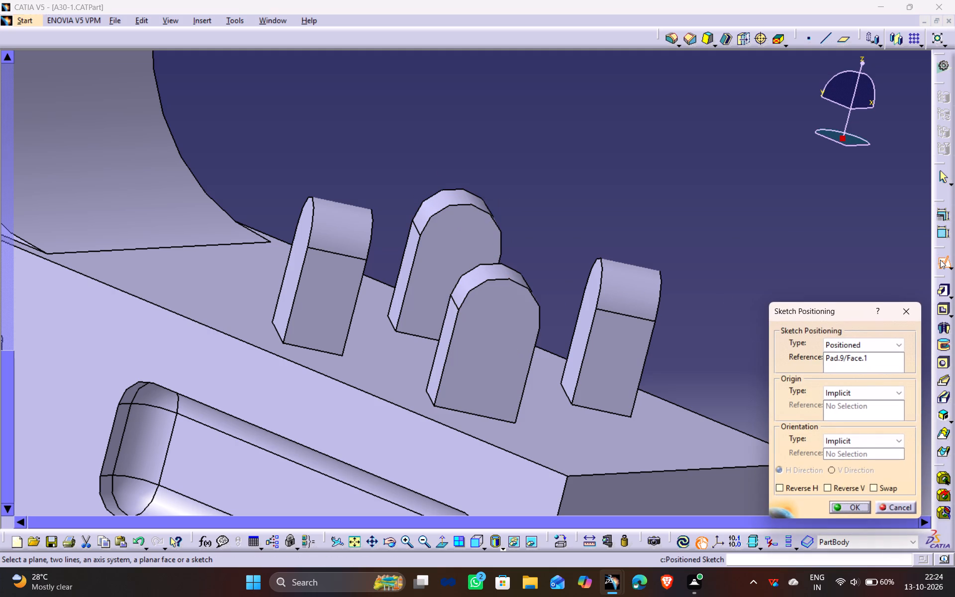
{"action": "left_click", "coordinate": [860, 505]}
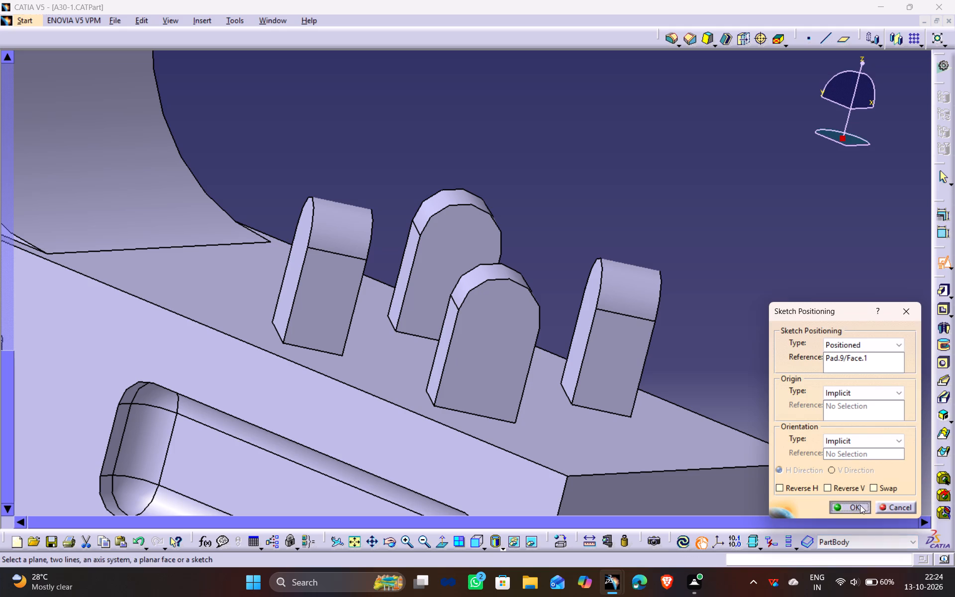
{"action": "middle_click_drag", "start_coordinate": [538, 351], "coordinate": [579, 322]}
{"action": "middle_click_drag", "start_coordinate": [549, 450], "coordinate": [548, 370], "text": "ctrl"}
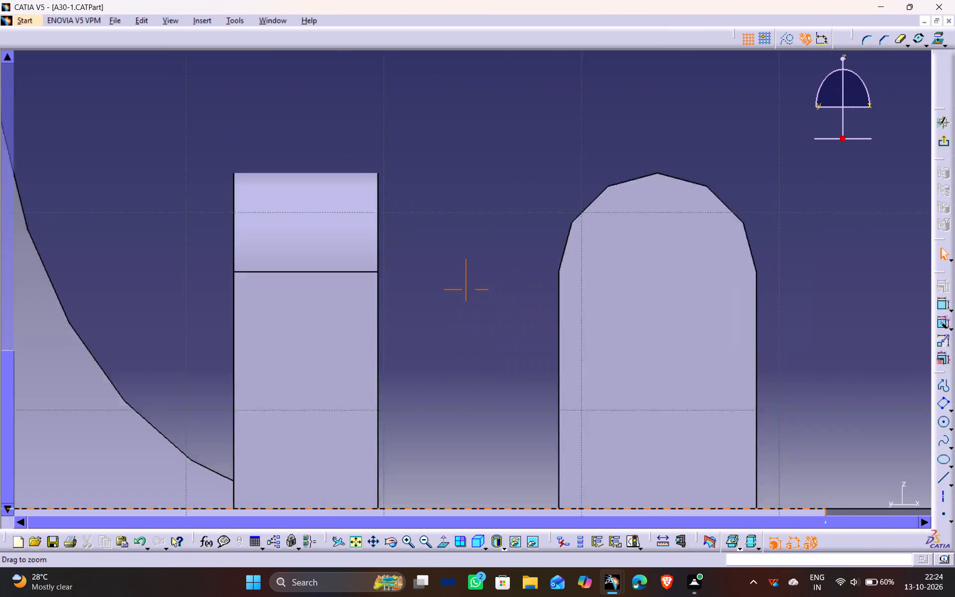
{"action": "middle_click_drag", "start_coordinate": [548, 370], "coordinate": [548, 332], "text": "ctrl"}
{"action": "middle_click", "coordinate": [544, 281]}
{"action": "middle_click_drag", "start_coordinate": [597, 188], "coordinate": [605, 266], "text": "ctrl"}
{"action": "left_click", "coordinate": [940, 424]}
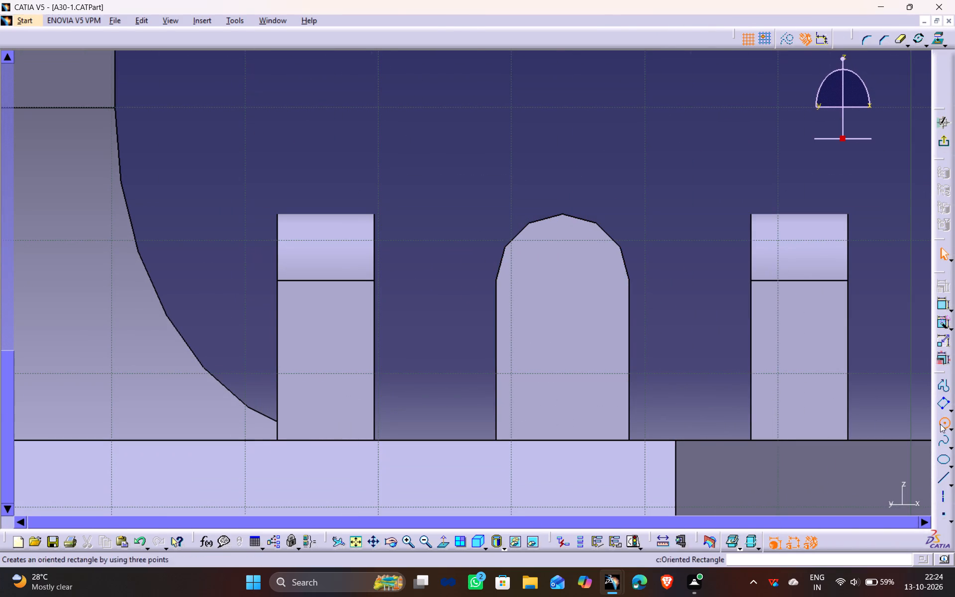
{"action": "left_click", "coordinate": [561, 288]}
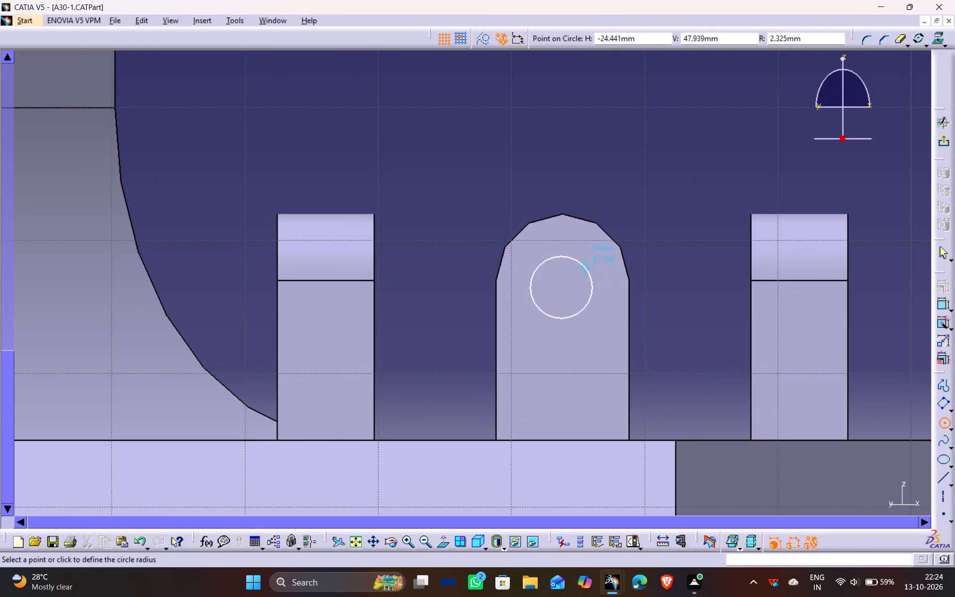
{"action": "left_click", "coordinate": [586, 266]}
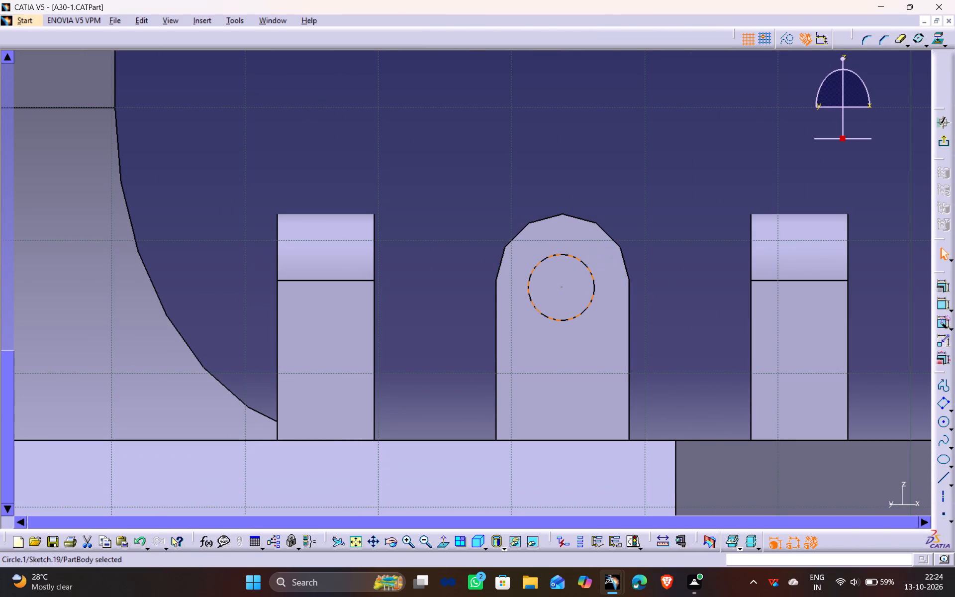
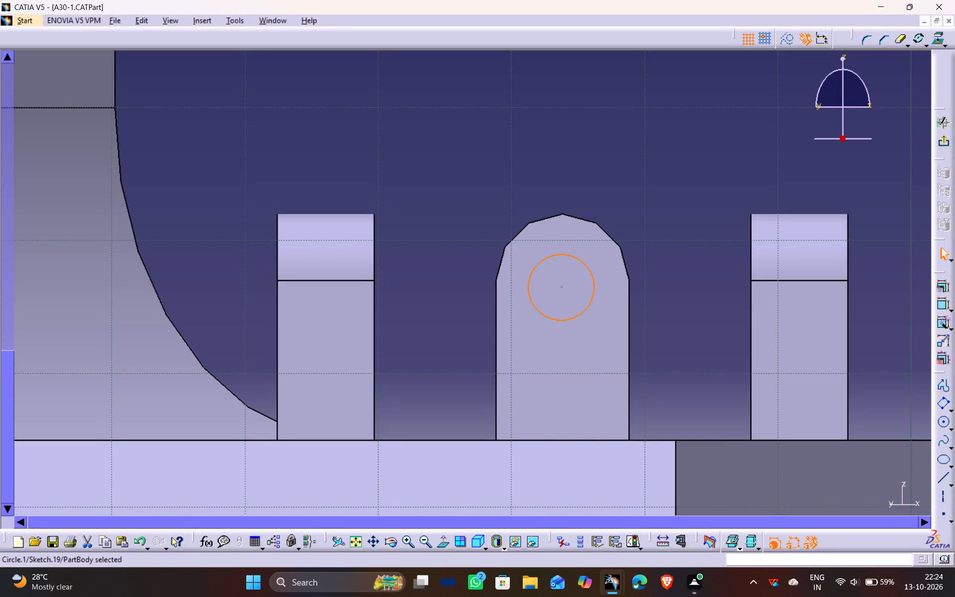
Make the circle concentric with the rounded top edge of the front post.
{"action": "left_click", "coordinate": [601, 229], "text": "ctrl"}
{"action": "left_click", "coordinate": [945, 287]}
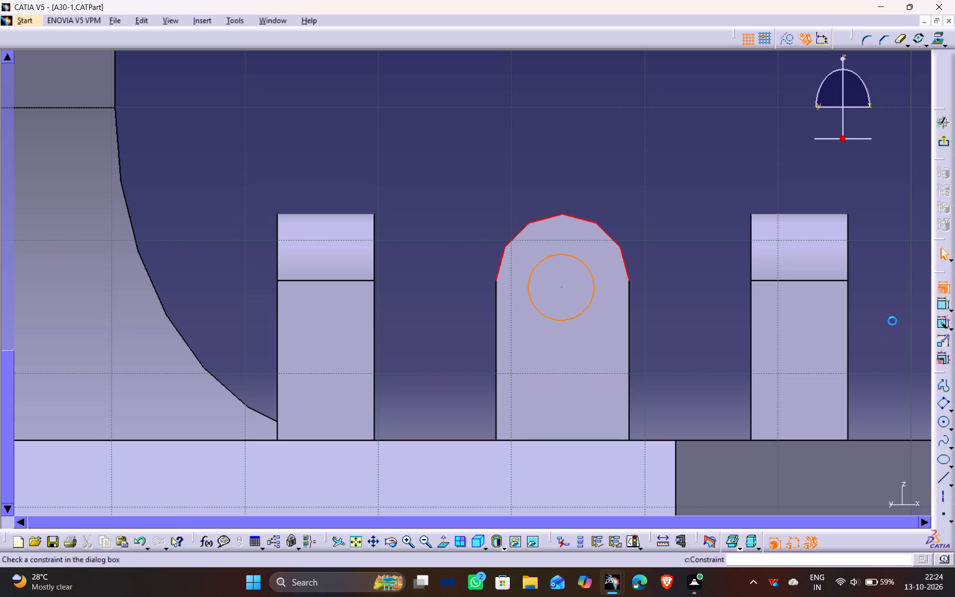
{"action": "left_click", "coordinate": [903, 401]}
{"action": "left_click", "coordinate": [851, 509]}
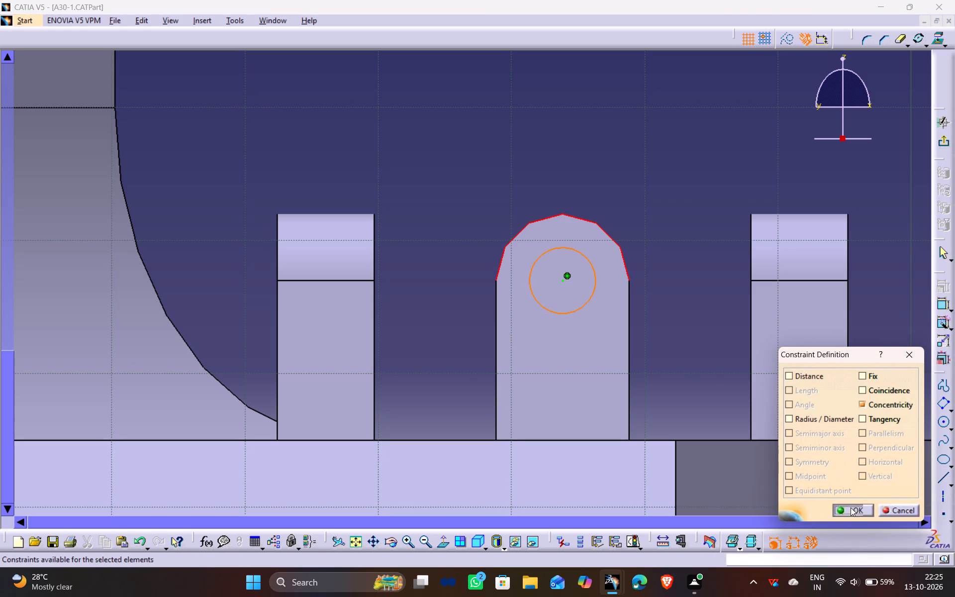
{"action": "left_click", "coordinate": [668, 206]}
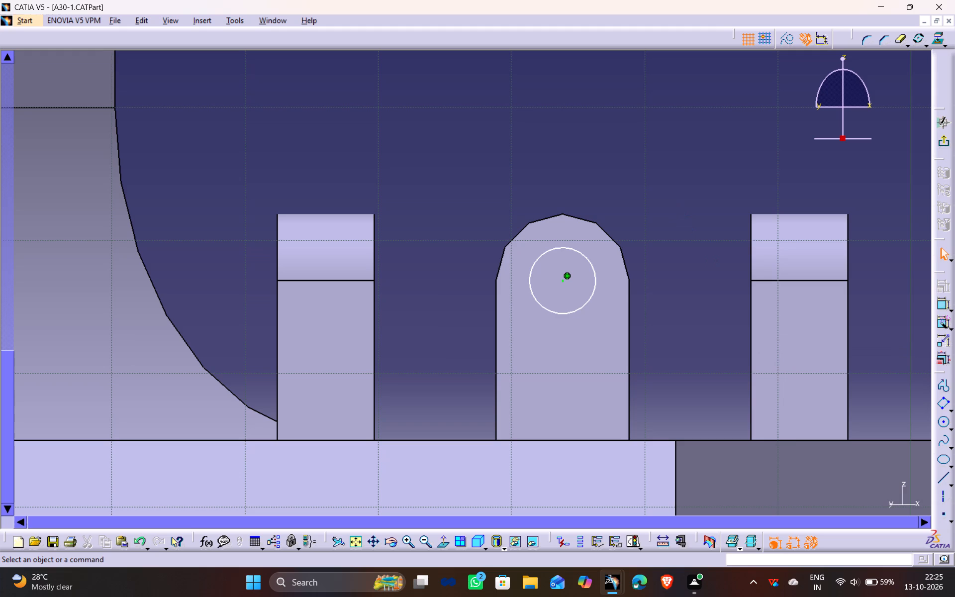
Dimension the circle on the front post with a diameter of 5 mm.
{"action": "left_click", "coordinate": [590, 265]}
{"action": "left_click", "coordinate": [939, 304]}
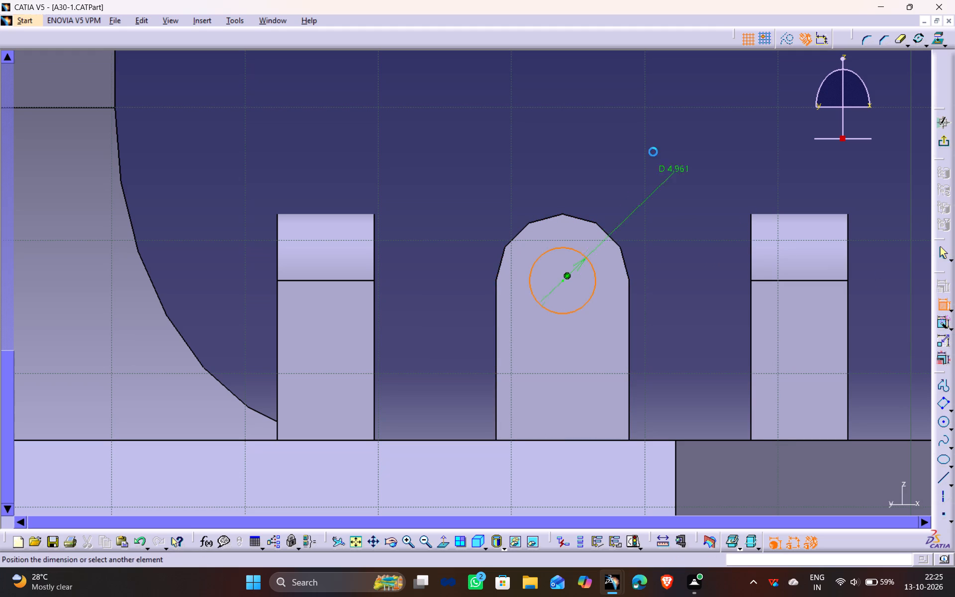
{"action": "left_click", "coordinate": [651, 154]}
{"action": "double_click", "coordinate": [656, 149]}
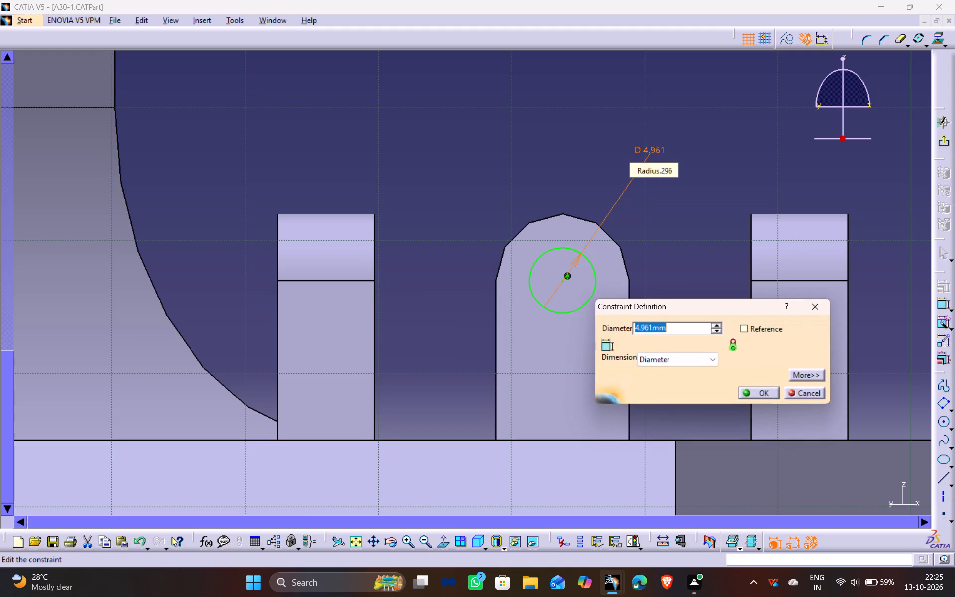
{"action": "key", "text": "5"}
{"action": "key", "text": "Return"}
{"action": "left_click", "coordinate": [707, 207]}
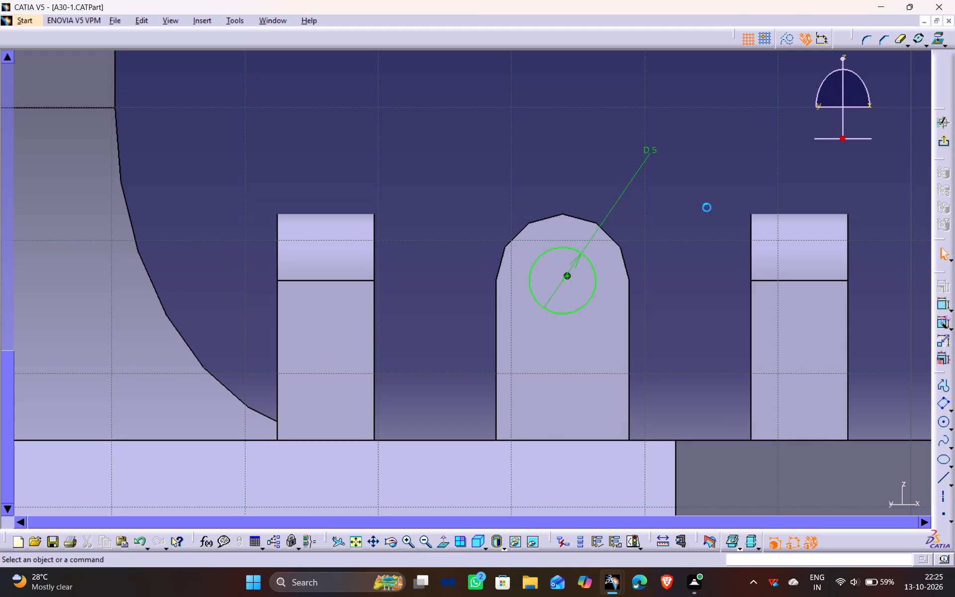
Exit the sketch and pocket the circle with the Up to last limit, cutting holes through the front and rear posts.
{"action": "left_click", "coordinate": [945, 144]}
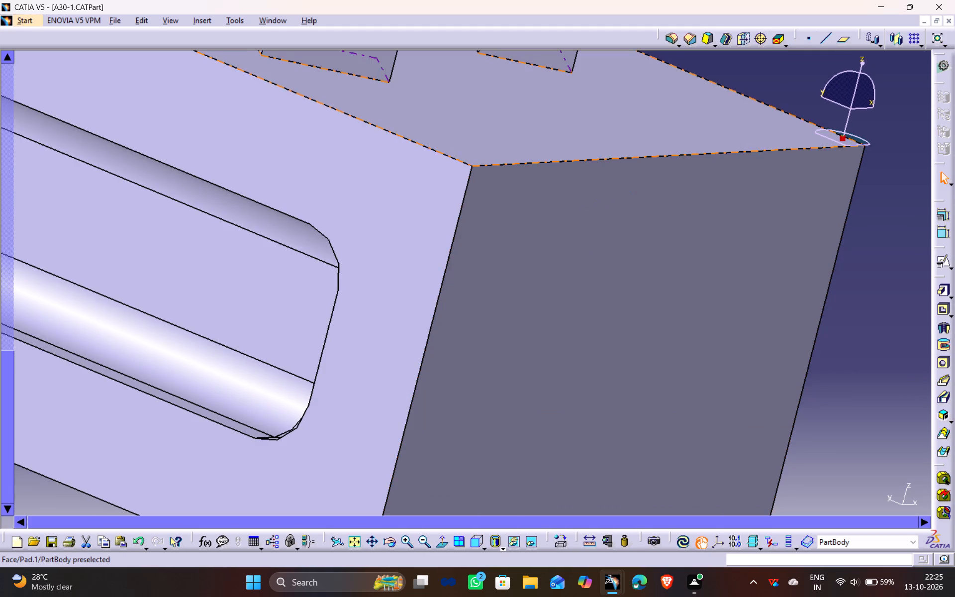
{"action": "middle_click_drag", "start_coordinate": [552, 139], "coordinate": [554, 224], "text": "ctrl"}
{"action": "middle_click_drag", "start_coordinate": [564, 186], "coordinate": [558, 256]}
{"action": "left_click", "coordinate": [947, 309]}
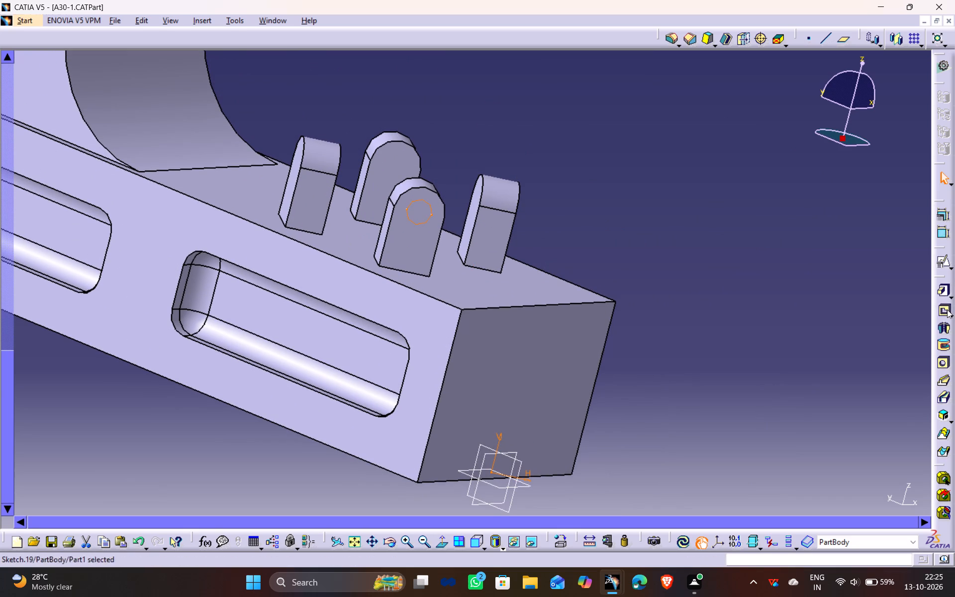
{"action": "left_click", "coordinate": [893, 511]}
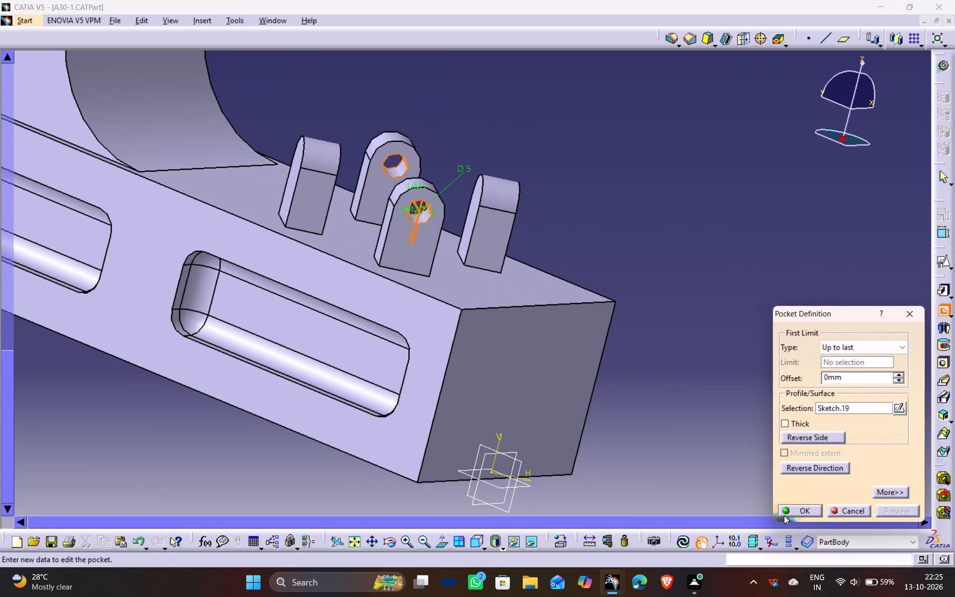
{"action": "left_click", "coordinate": [797, 511]}
{"action": "left_click_drag", "start_coordinate": [724, 439], "coordinate": [726, 422]}
Create a positioned sketch on the outer face of an undrilled round-topped post and draw a circle about 6.3 mm in diameter near the arch centre.
{"action": "middle_click_drag", "start_coordinate": [622, 194], "coordinate": [419, 226]}
{"action": "scroll", "coordinate": [619, 194], "scroll_direction": "down", "scroll_amount": 1}
{"action": "left_click_drag", "start_coordinate": [617, 194], "coordinate": [419, 226]}
{"action": "middle_click_drag", "start_coordinate": [419, 226], "coordinate": [422, 221]}
{"action": "left_click", "coordinate": [567, 162]}
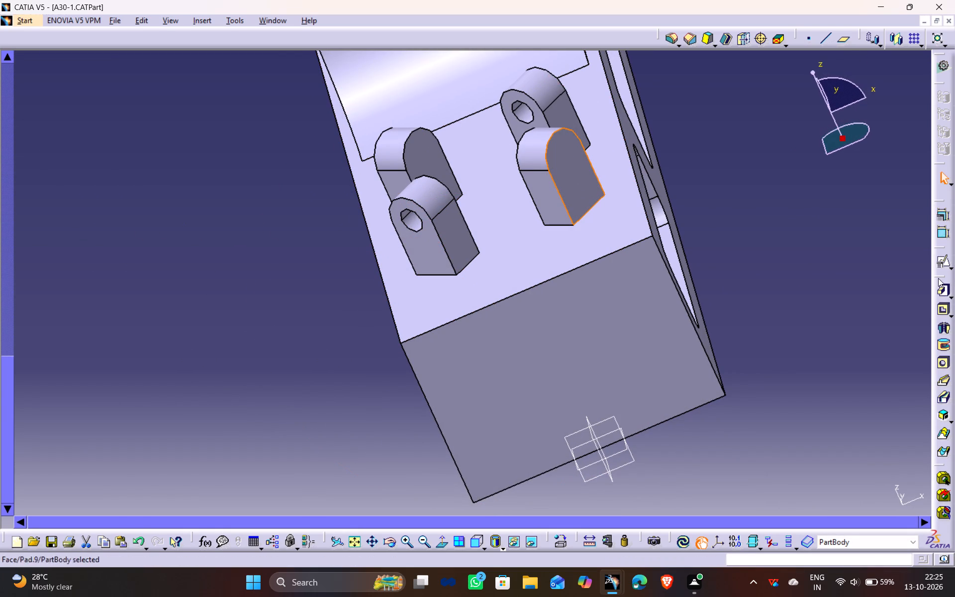
{"action": "left_click", "coordinate": [942, 262]}
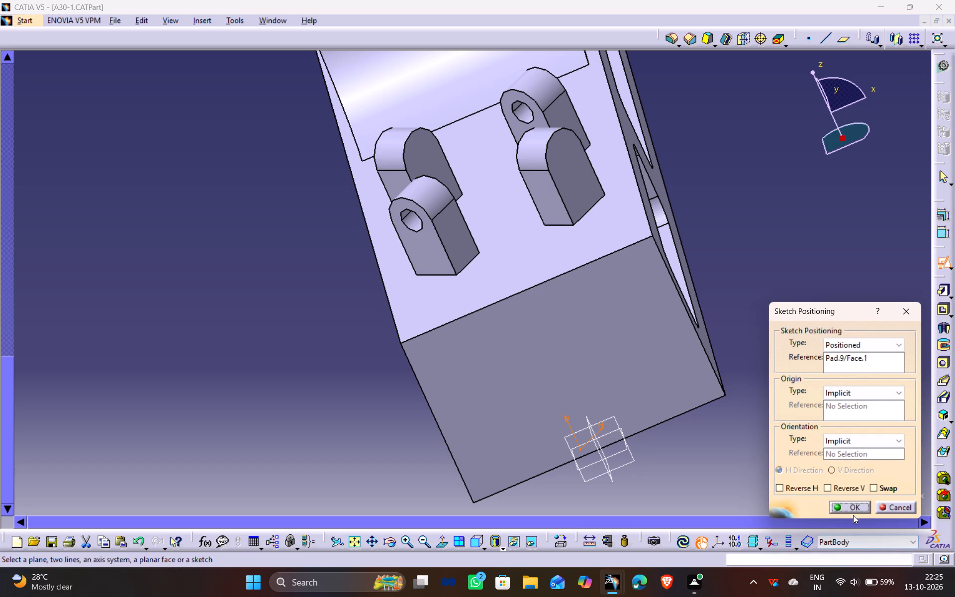
{"action": "left_click", "coordinate": [851, 507]}
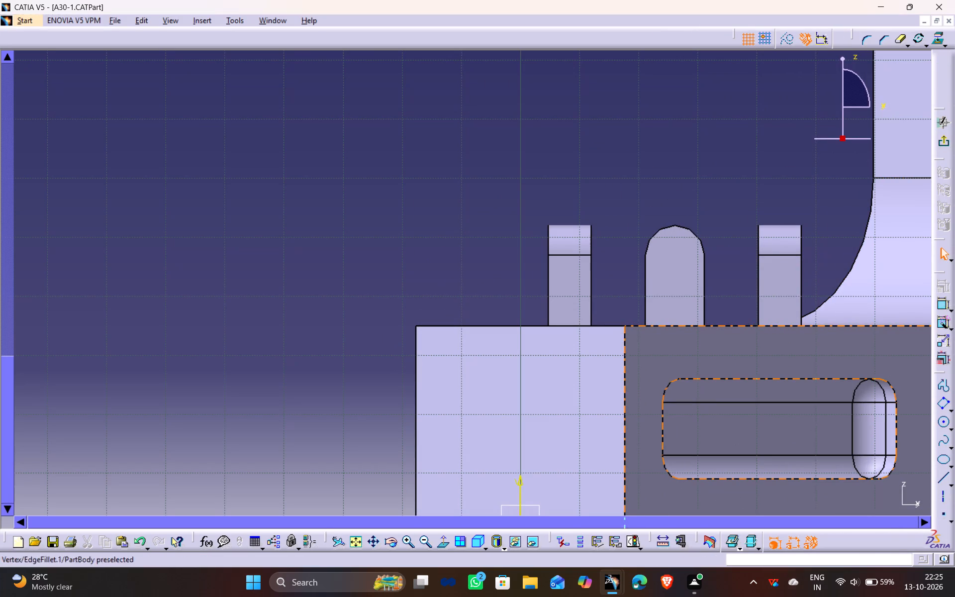
{"action": "left_click", "coordinate": [939, 425]}
{"action": "left_click", "coordinate": [668, 255]}
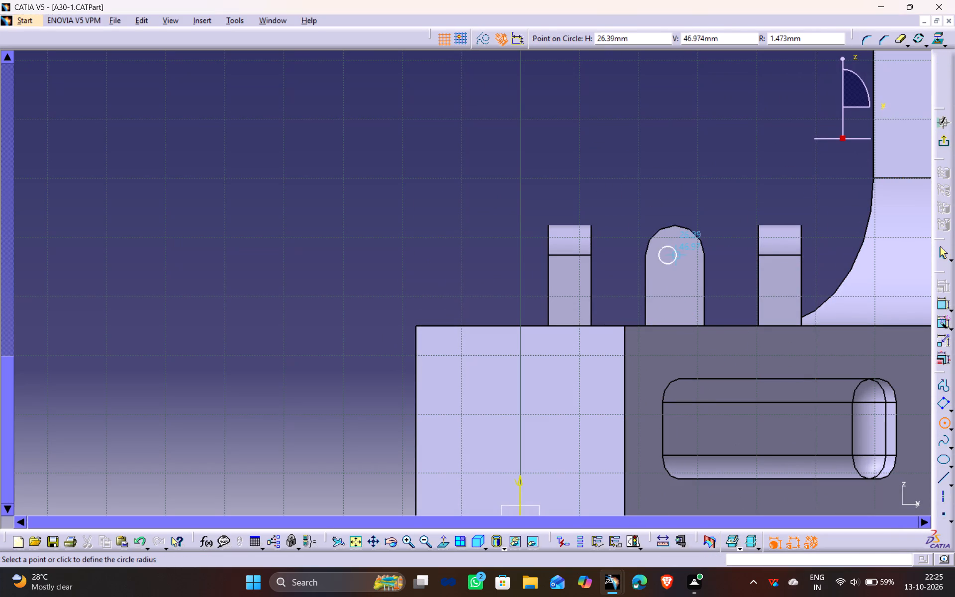
{"action": "left_click", "coordinate": [680, 269]}
Make the new circle concentric with the rounded top edge of this post.
{"action": "left_click", "coordinate": [689, 230], "text": "ctrl"}
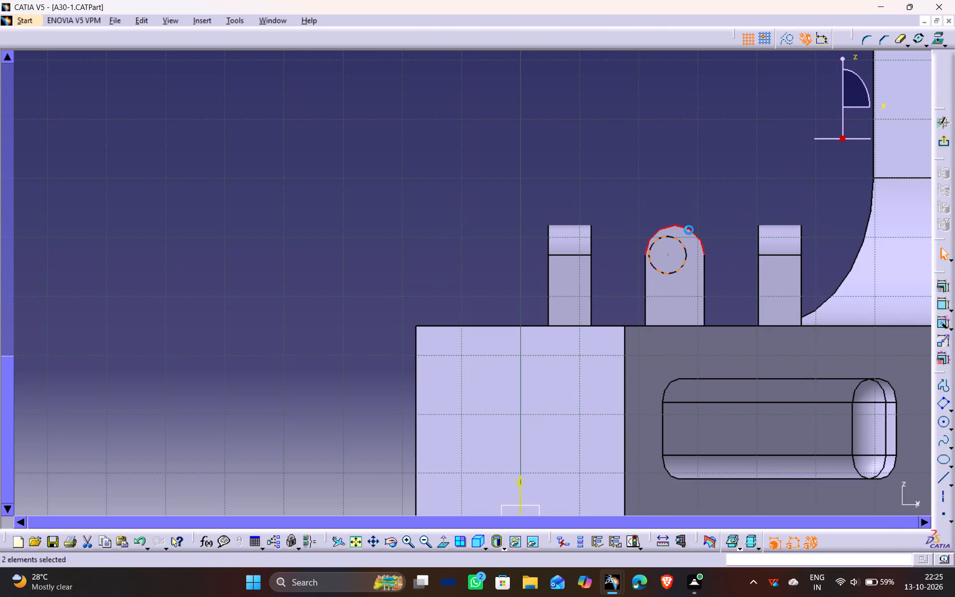
{"action": "left_click", "coordinate": [938, 286]}
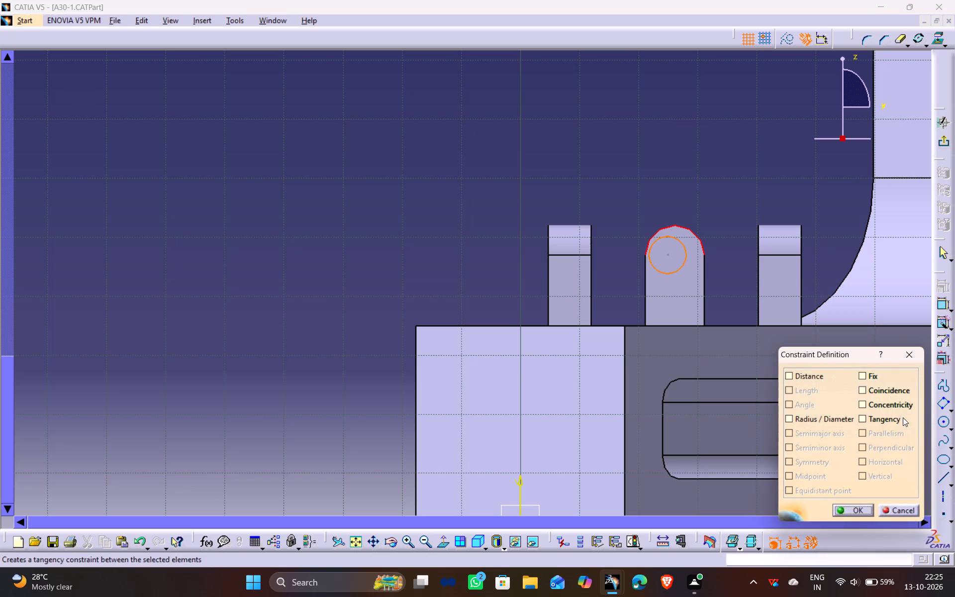
{"action": "left_click", "coordinate": [895, 407]}
{"action": "left_click", "coordinate": [851, 505]}
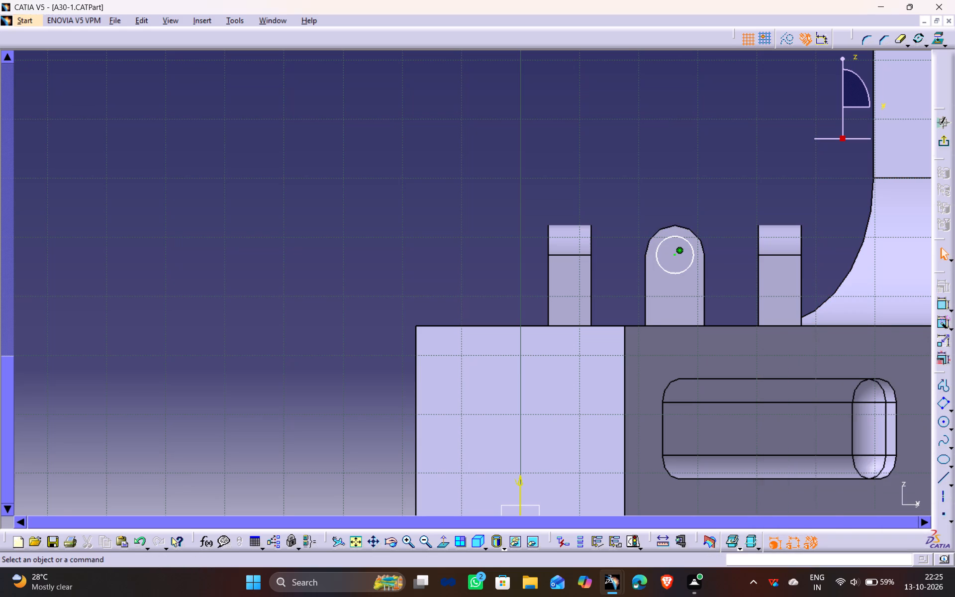
Dimension the new circle with a diameter of 5 mm.
{"action": "middle_click_drag", "start_coordinate": [690, 197], "coordinate": [649, 230]}
{"action": "scroll", "coordinate": [690, 197], "scroll_direction": "down", "scroll_amount": 1}
{"action": "middle_click_drag", "start_coordinate": [661, 429], "coordinate": [644, 328], "text": "ctrl"}
{"action": "middle_click_drag", "start_coordinate": [750, 304], "coordinate": [305, 319]}
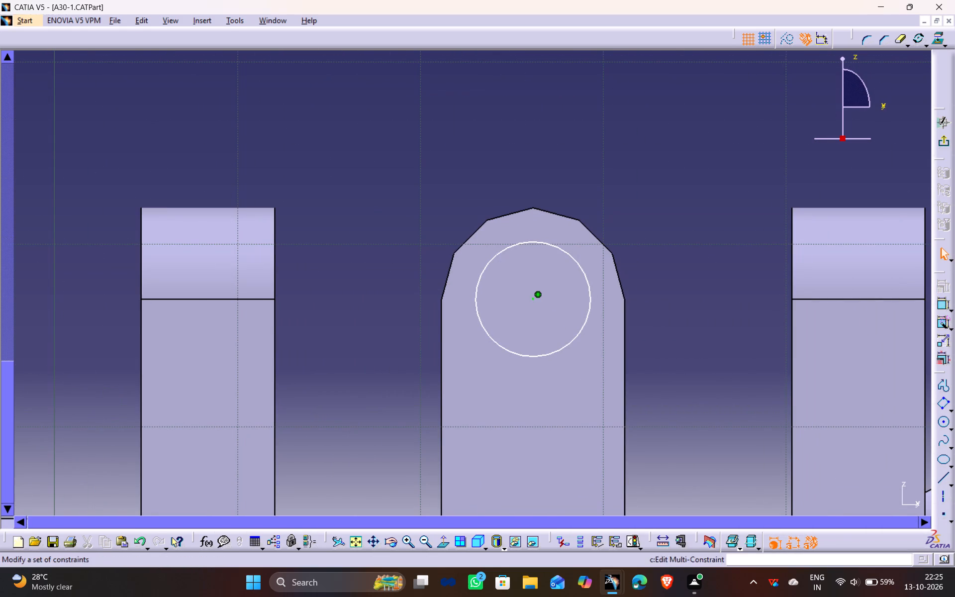
{"action": "left_click", "coordinate": [942, 304]}
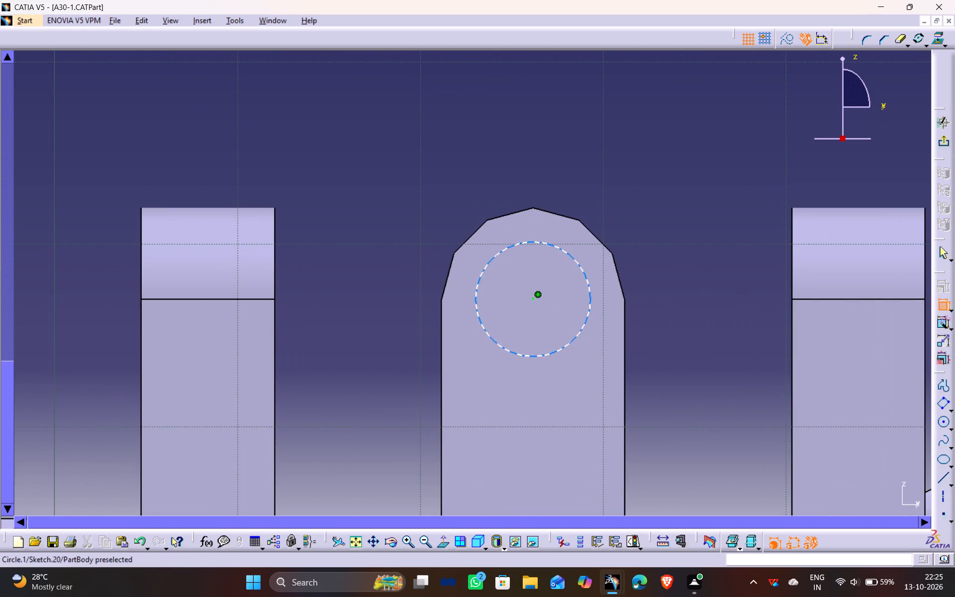
{"action": "left_click", "coordinate": [576, 261]}
{"action": "left_click", "coordinate": [677, 211]}
{"action": "double_click", "coordinate": [679, 210]}
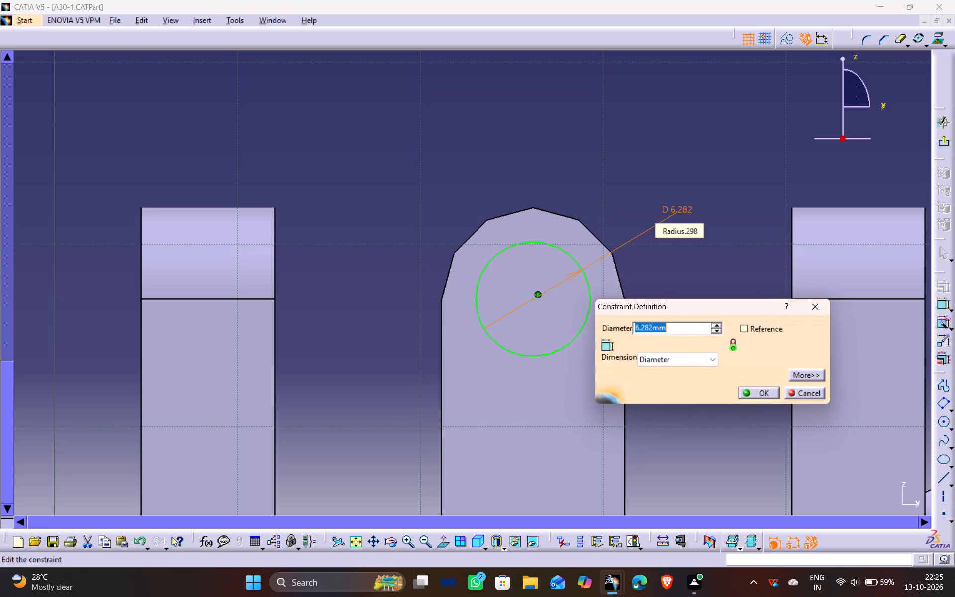
{"action": "key", "text": "5"}
{"action": "key", "text": "Return"}
{"action": "left_click", "coordinate": [661, 186]}
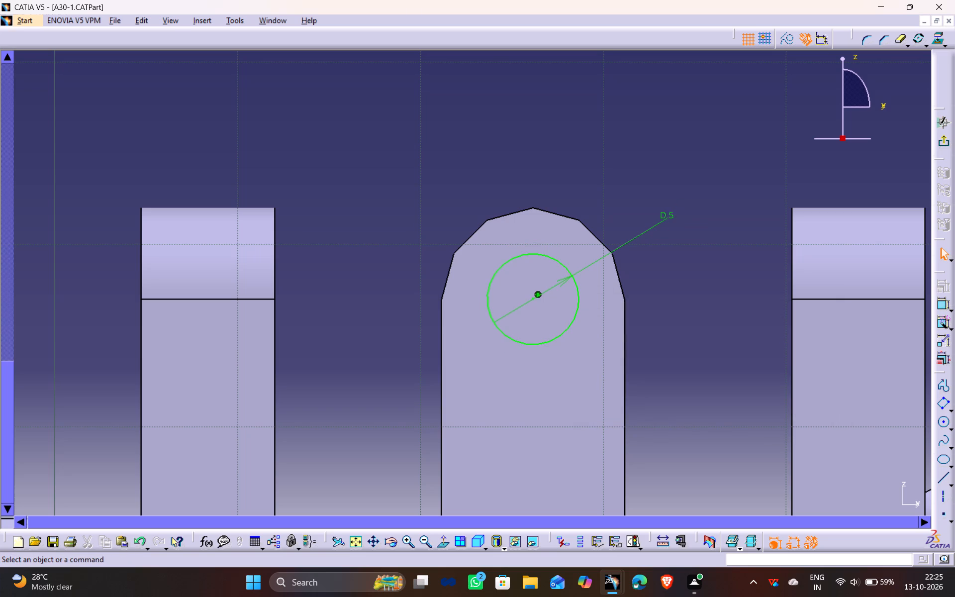
Exit the sketch and pocket the circle with the Up to last limit, cutting holes through the two remaining round-topped posts.
{"action": "left_click", "coordinate": [942, 139]}
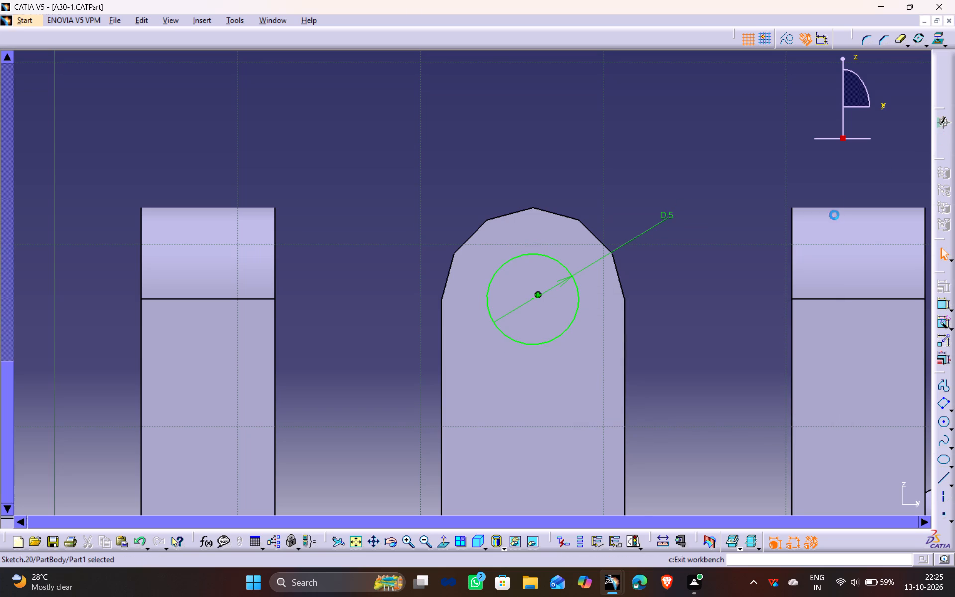
{"action": "middle_click_drag", "start_coordinate": [464, 144], "coordinate": [471, 235], "text": "ctrl"}
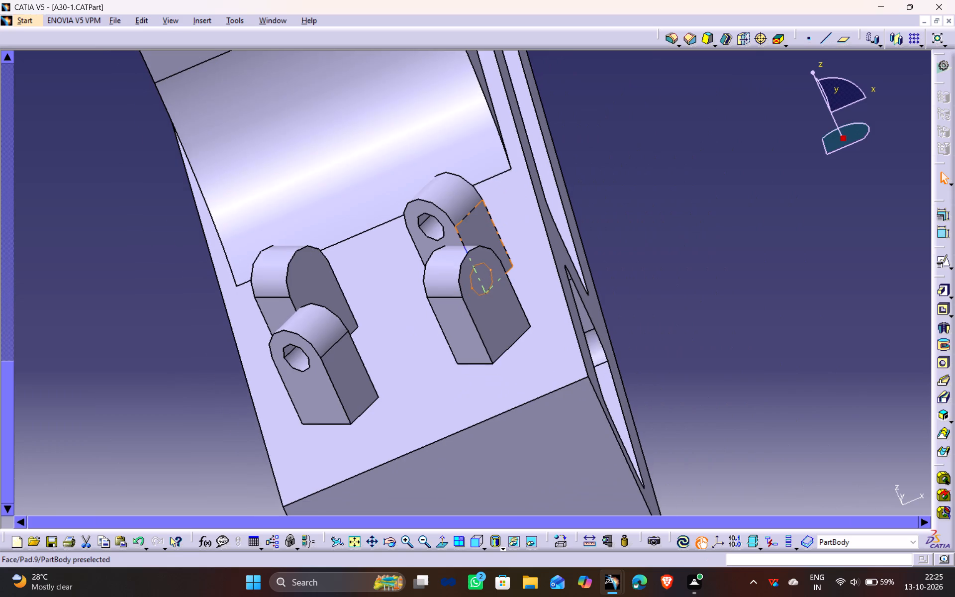
{"action": "middle_click_drag", "start_coordinate": [467, 236], "coordinate": [503, 318]}
{"action": "left_click_drag", "start_coordinate": [467, 236], "coordinate": [490, 315]}
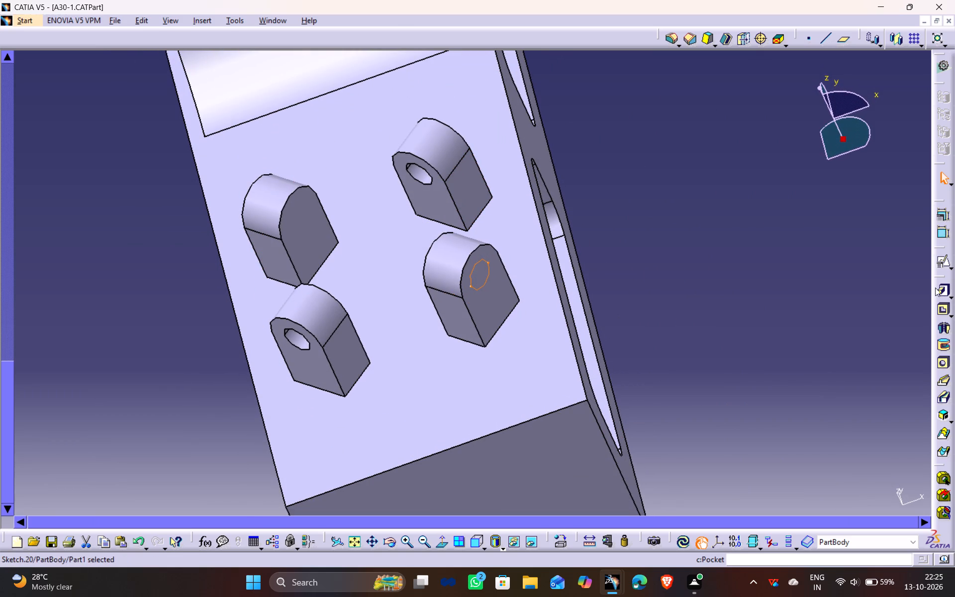
{"action": "left_click", "coordinate": [944, 305]}
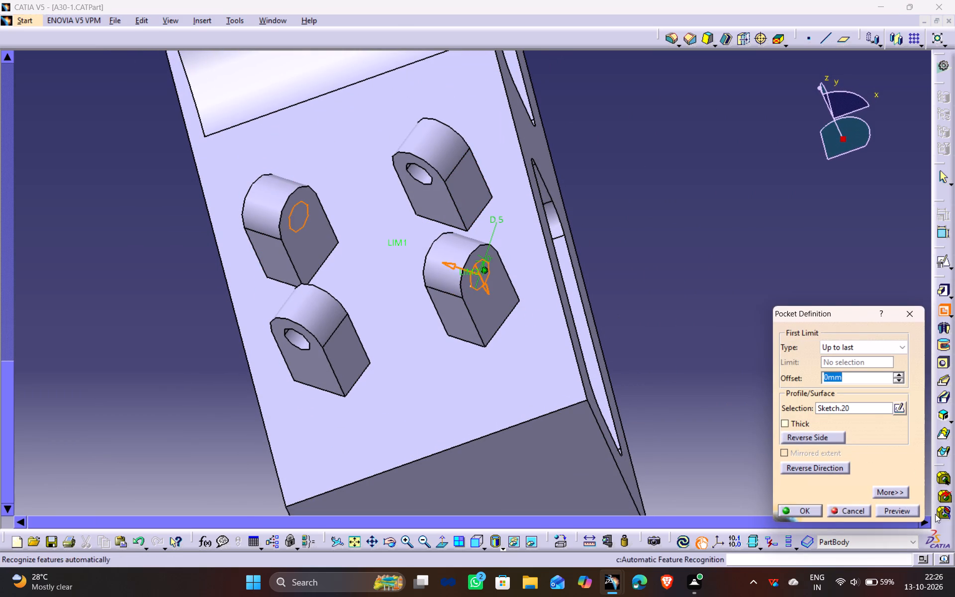
{"action": "left_click", "coordinate": [891, 514]}
{"action": "left_click", "coordinate": [790, 515]}
{"action": "left_click_drag", "start_coordinate": [746, 418], "coordinate": [720, 387]}
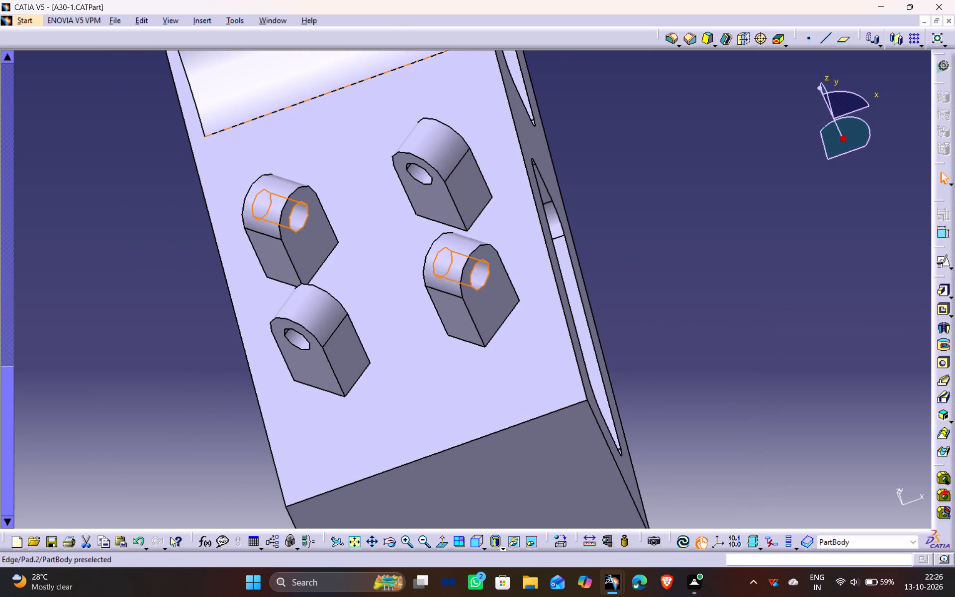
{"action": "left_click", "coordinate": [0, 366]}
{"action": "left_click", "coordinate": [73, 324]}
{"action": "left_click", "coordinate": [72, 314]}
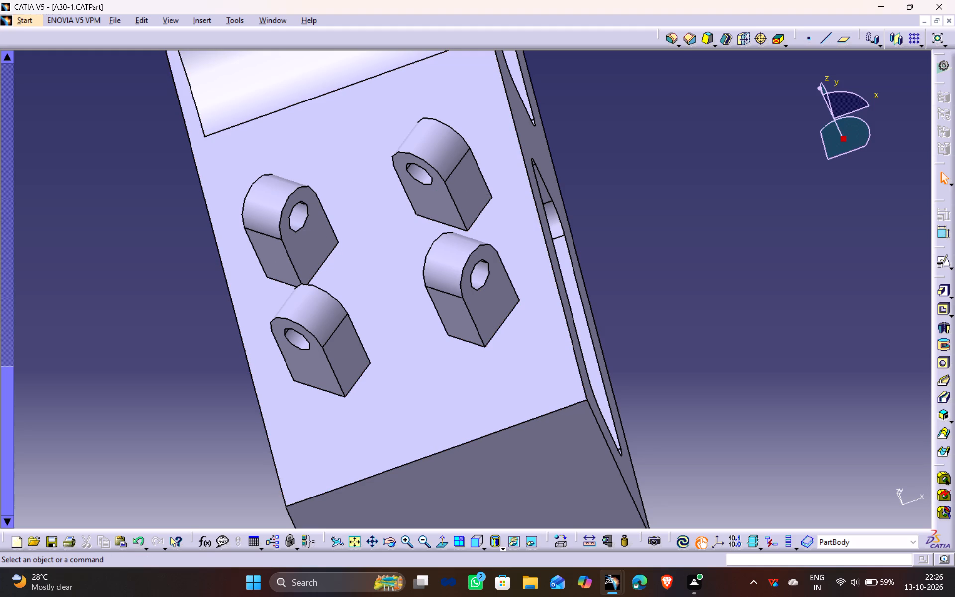
Apply an edge fillet of 3 mm radius to the eight base edges on the opposite sides of the four round-topped posts.
{"action": "left_click", "coordinate": [671, 40]}
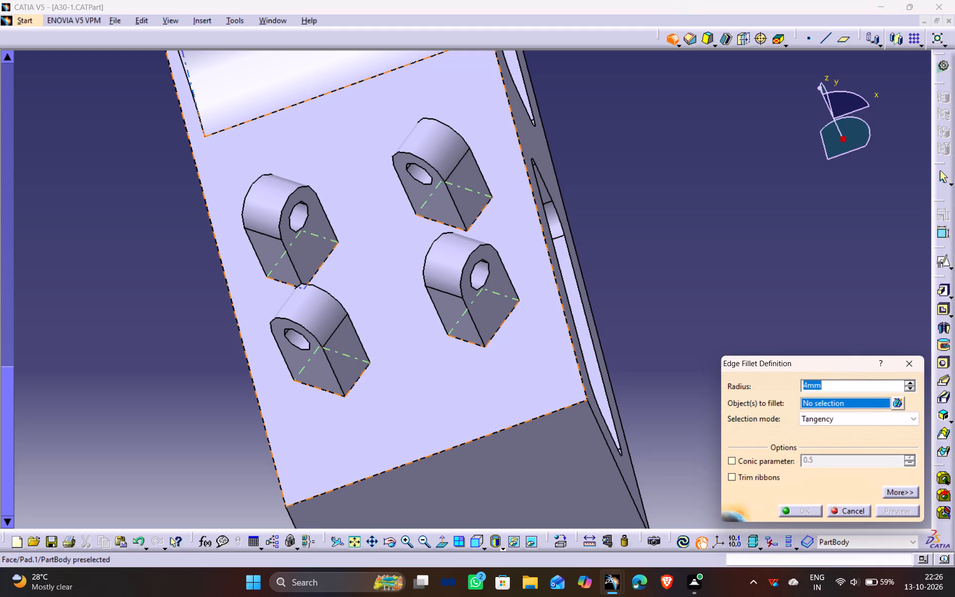
{"action": "left_click", "coordinate": [460, 340]}
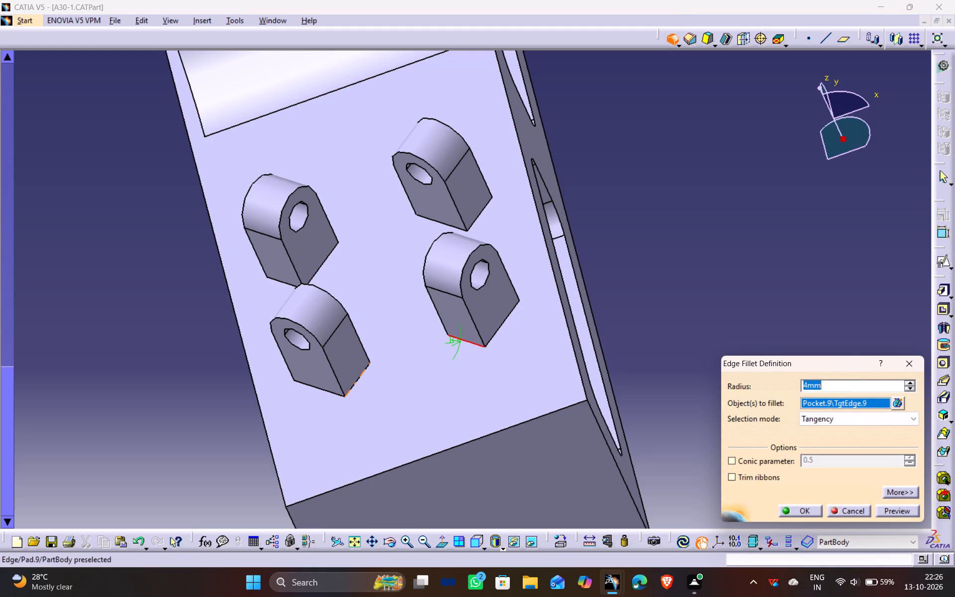
{"action": "left_click", "coordinate": [359, 375]}
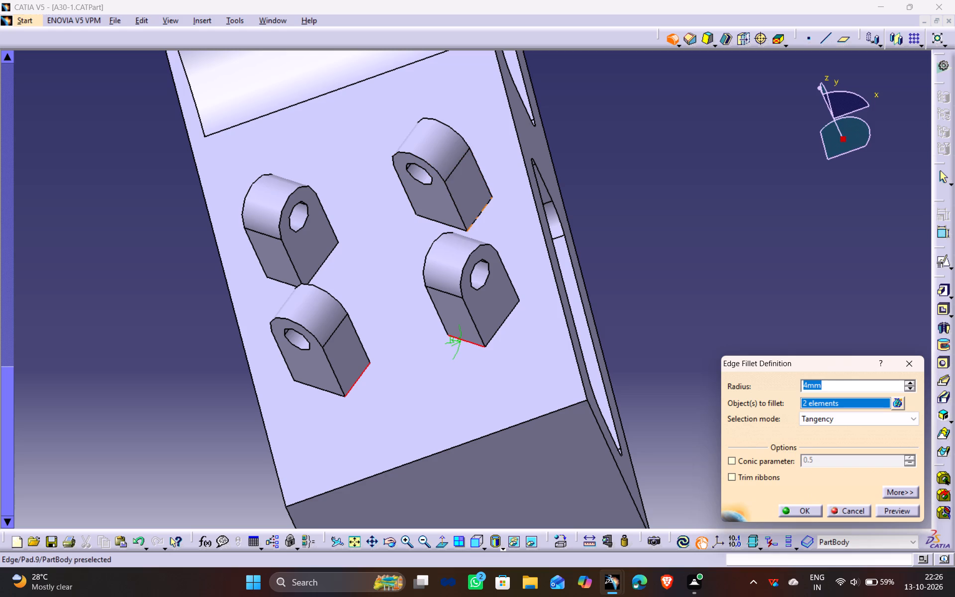
{"action": "left_click", "coordinate": [481, 215]}
{"action": "left_click", "coordinate": [284, 282]}
{"action": "scroll", "coordinate": [531, 178], "scroll_direction": "down", "scroll_amount": 1}
{"action": "middle_click_drag", "start_coordinate": [531, 178], "coordinate": [407, 404]}
{"action": "left_click_drag", "start_coordinate": [531, 179], "coordinate": [408, 420]}
{"action": "scroll", "coordinate": [407, 413], "scroll_direction": "down", "scroll_amount": 1}
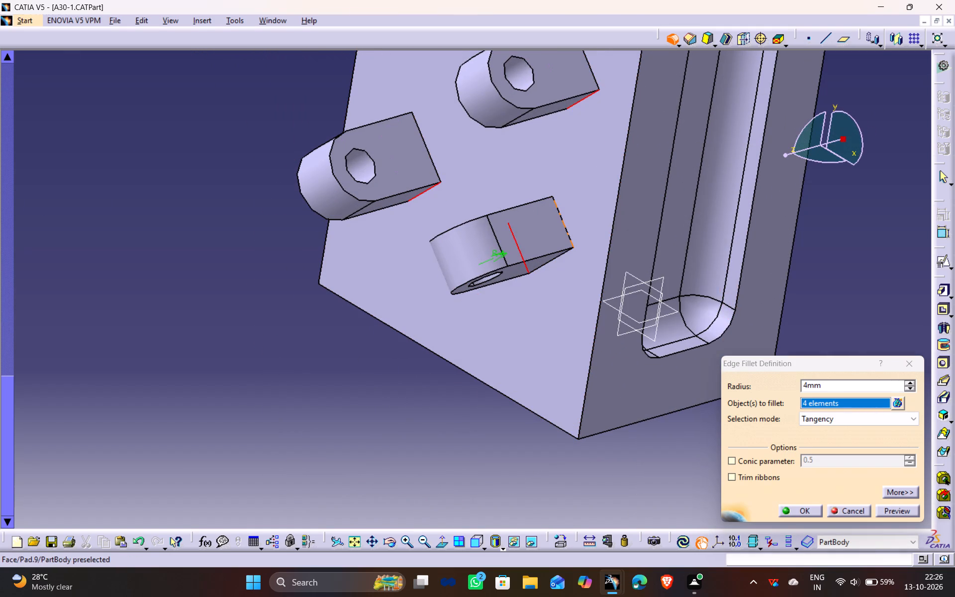
{"action": "left_click", "coordinate": [566, 226]}
{"action": "middle_click_drag", "start_coordinate": [592, 100], "coordinate": [568, 247]}
{"action": "middle_click_drag", "start_coordinate": [542, 158], "coordinate": [583, 248]}
{"action": "scroll", "coordinate": [542, 158], "scroll_direction": "down", "scroll_amount": 1}
{"action": "left_click_drag", "start_coordinate": [542, 158], "coordinate": [610, 238]}
{"action": "left_click", "coordinate": [554, 222]}
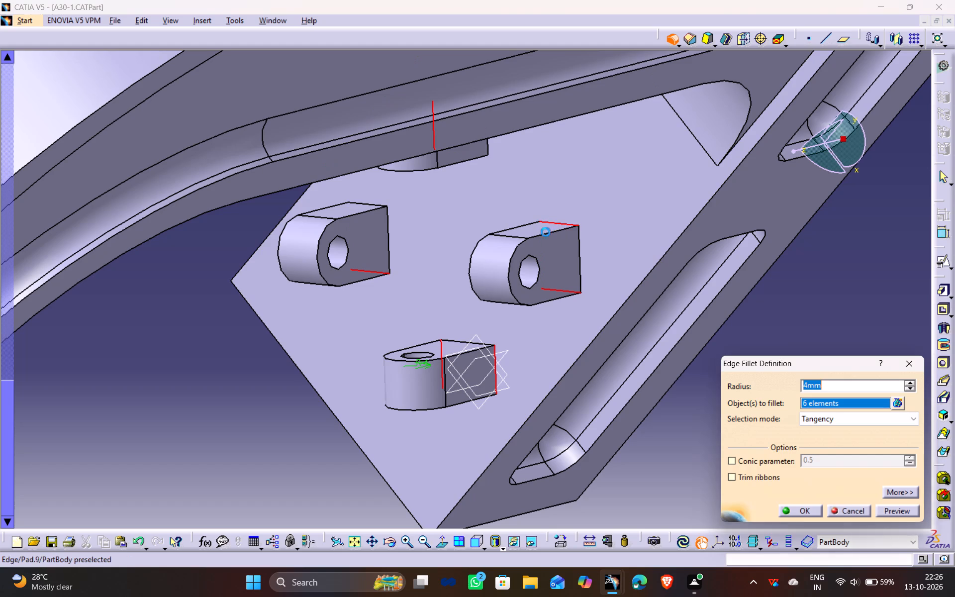
{"action": "middle_click_drag", "start_coordinate": [275, 322], "coordinate": [418, 330]}
{"action": "scroll", "coordinate": [275, 322], "scroll_direction": "down", "scroll_amount": 1}
{"action": "left_click_drag", "start_coordinate": [274, 322], "coordinate": [419, 335]}
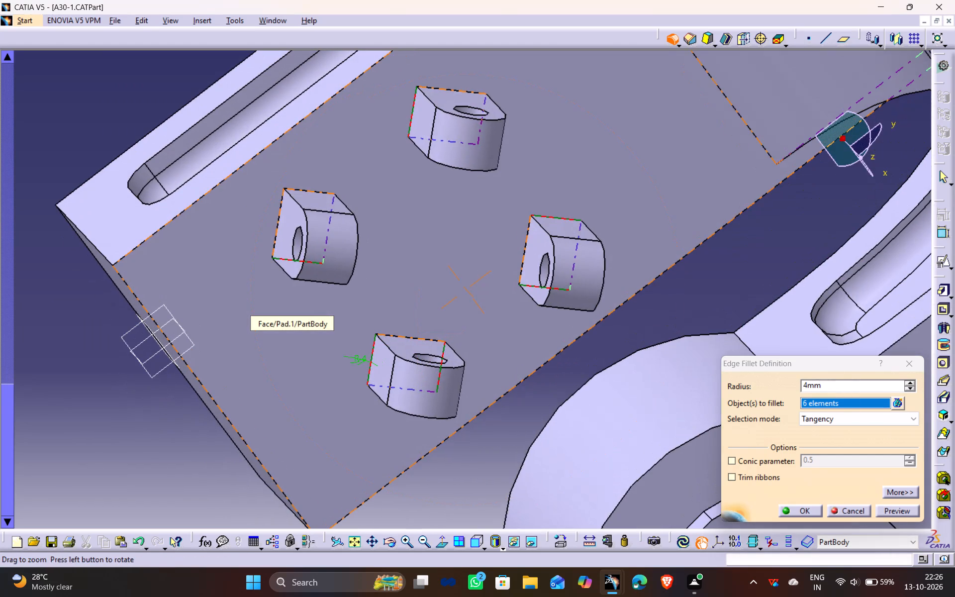
{"action": "middle_click_drag", "start_coordinate": [418, 330], "coordinate": [418, 329]}
{"action": "left_click", "coordinate": [322, 191]}
{"action": "scroll", "coordinate": [498, 198], "scroll_direction": "down", "scroll_amount": 2}
{"action": "middle_click_drag", "start_coordinate": [498, 198], "coordinate": [498, 194]}
{"action": "left_click_drag", "start_coordinate": [499, 196], "coordinate": [498, 194]}
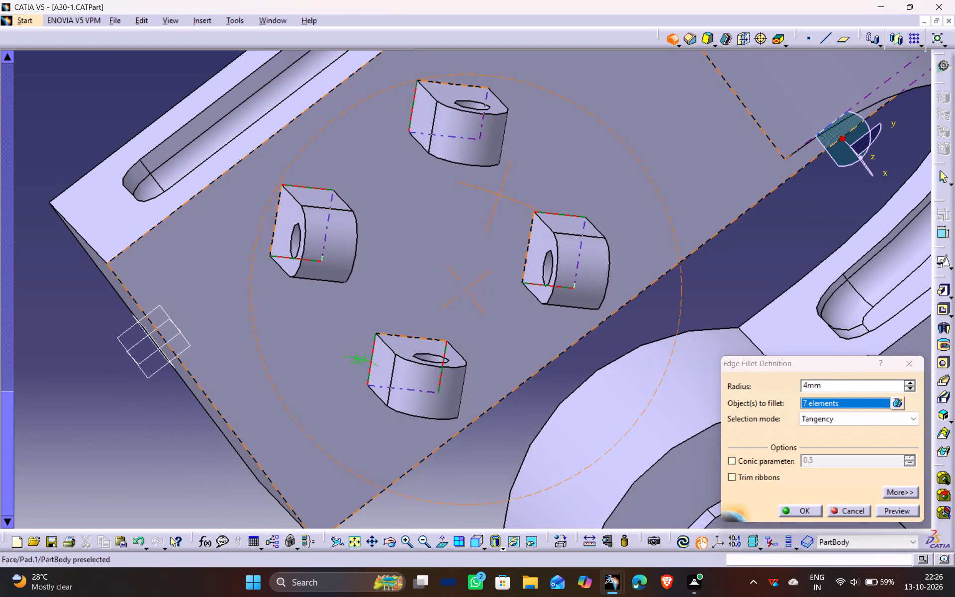
{"action": "left_click_drag", "start_coordinate": [498, 194], "coordinate": [301, 237]}
{"action": "middle_click_drag", "start_coordinate": [498, 194], "coordinate": [298, 233]}
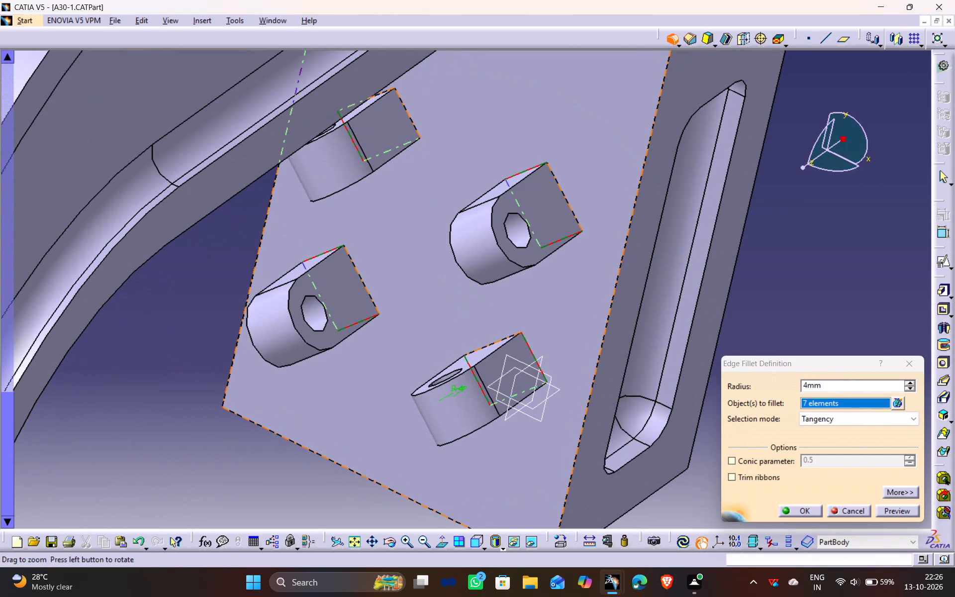
{"action": "left_click", "coordinate": [412, 121]}
{"action": "middle_click_drag", "start_coordinate": [390, 316], "coordinate": [388, 294]}
{"action": "left_click_drag", "start_coordinate": [388, 313], "coordinate": [388, 294]}
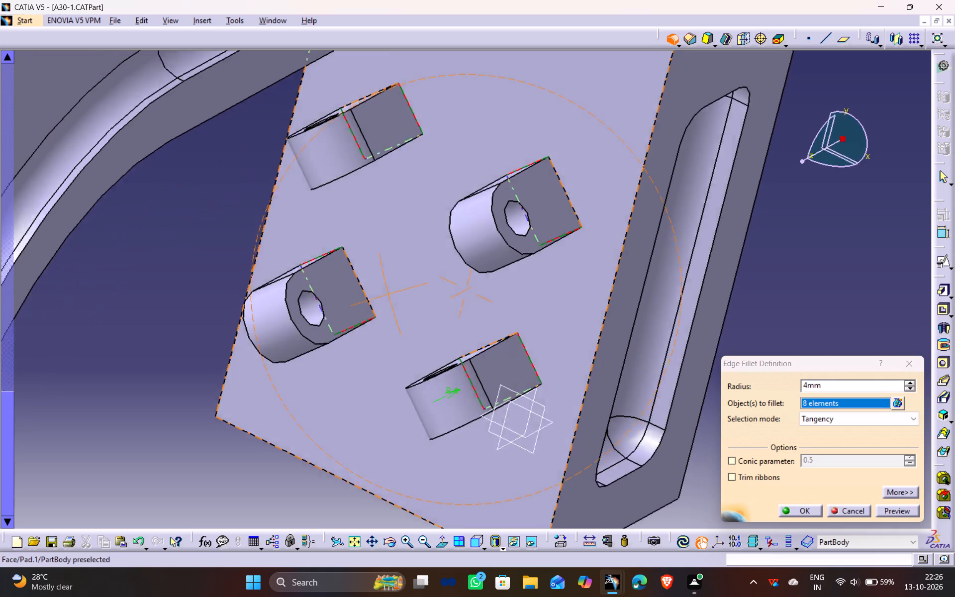
{"action": "middle_click_drag", "start_coordinate": [388, 294], "coordinate": [519, 143]}
{"action": "left_click_drag", "start_coordinate": [388, 294], "coordinate": [519, 143]}
{"action": "middle_click_drag", "start_coordinate": [519, 143], "coordinate": [521, 143]}
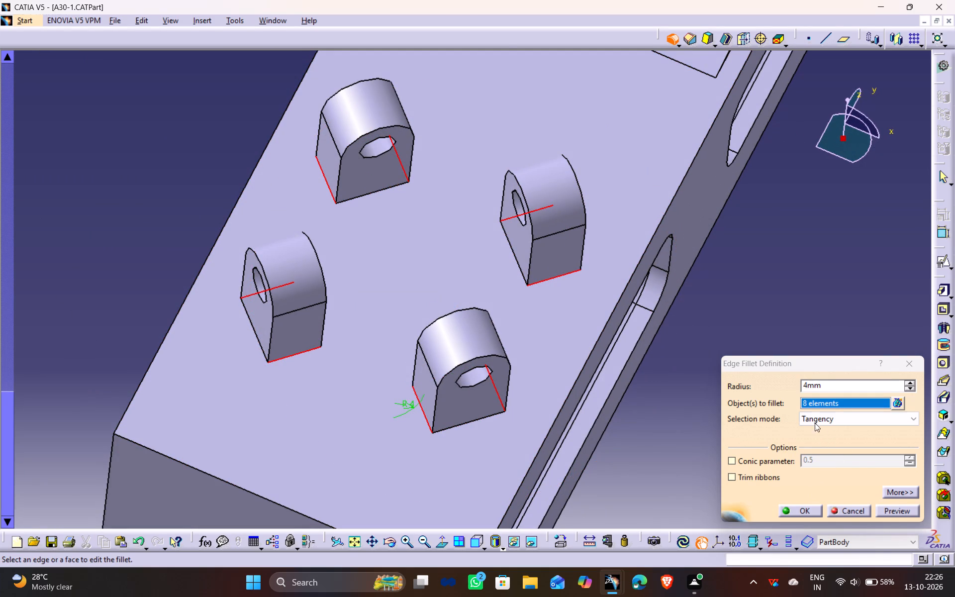
{"action": "left_click", "coordinate": [900, 513]}
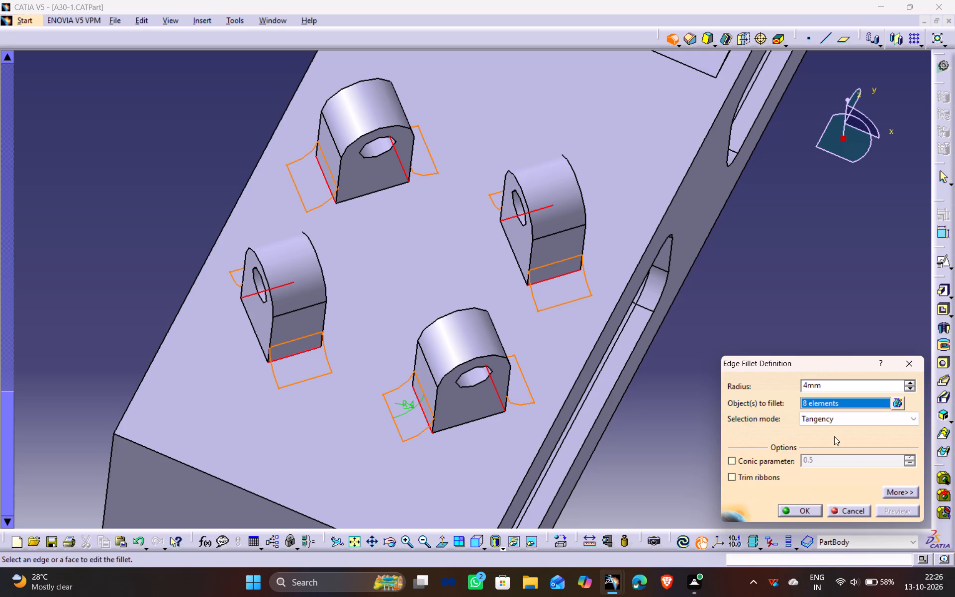
{"action": "left_click_drag", "start_coordinate": [806, 381], "coordinate": [770, 389]}
{"action": "key", "text": "3"}
{"action": "left_click", "coordinate": [800, 508]}
{"action": "left_click", "coordinate": [710, 401]}
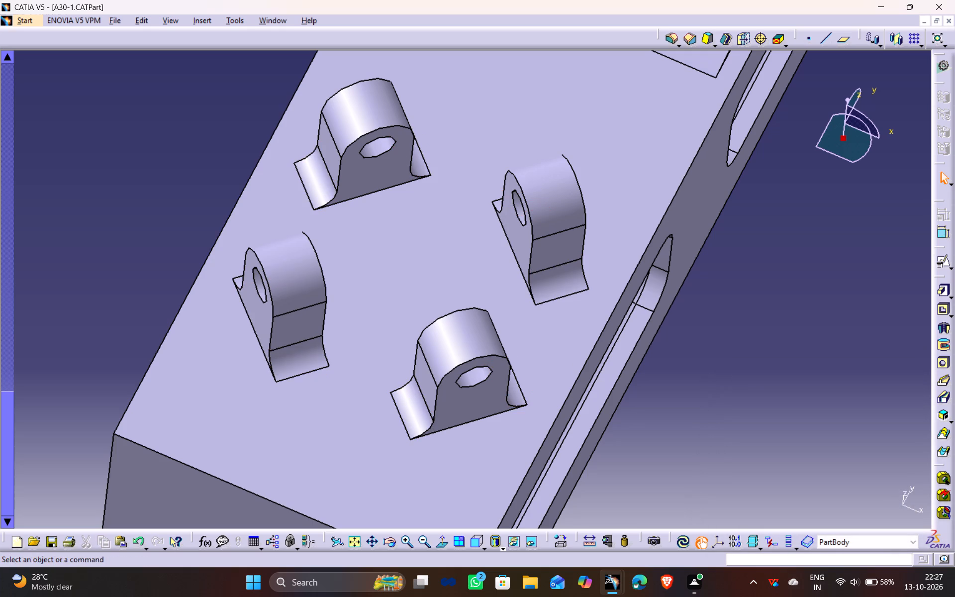
Create a positioned sketch on the circular top face of the raised boss at the end of the upper arm.
{"action": "middle_click_drag", "start_coordinate": [471, 465], "coordinate": [382, 398]}
{"action": "scroll", "coordinate": [471, 465], "scroll_direction": "down", "scroll_amount": 1}
{"action": "left_click_drag", "start_coordinate": [471, 464], "coordinate": [382, 398]}
{"action": "middle_click_drag", "start_coordinate": [382, 398], "coordinate": [381, 398]}
{"action": "left_click", "coordinate": [334, 101]}
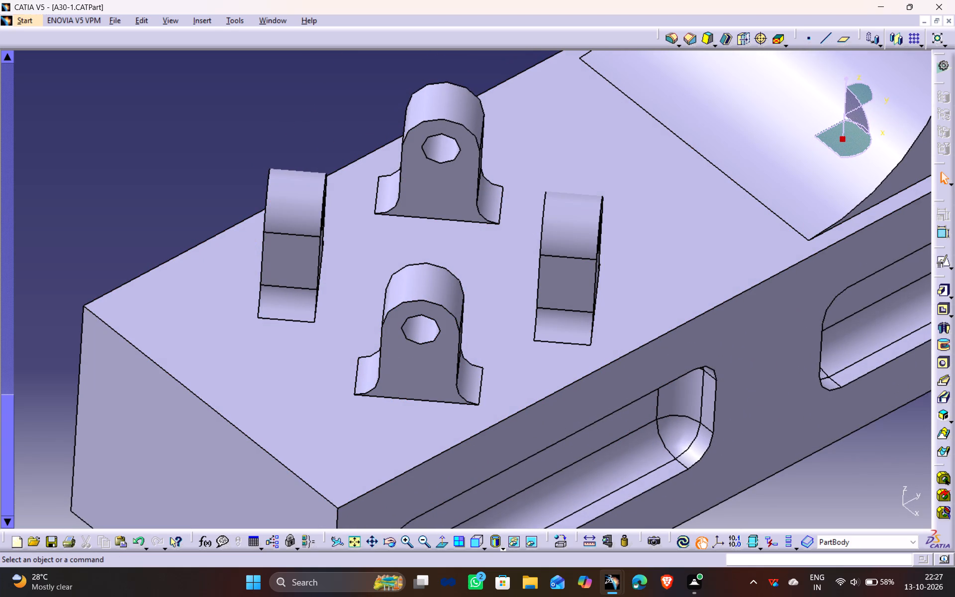
{"action": "left_click", "coordinate": [427, 541]}
{"action": "middle_click_drag", "start_coordinate": [414, 406], "coordinate": [430, 353]}
{"action": "left_click", "coordinate": [583, 488]}
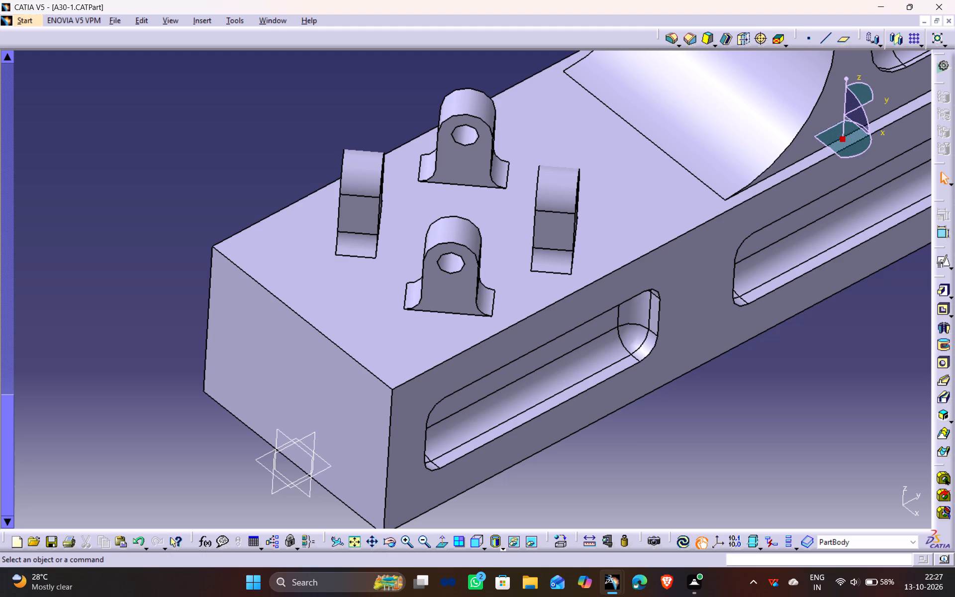
{"action": "middle_click_drag", "start_coordinate": [472, 163], "coordinate": [472, 175], "text": "ctrl"}
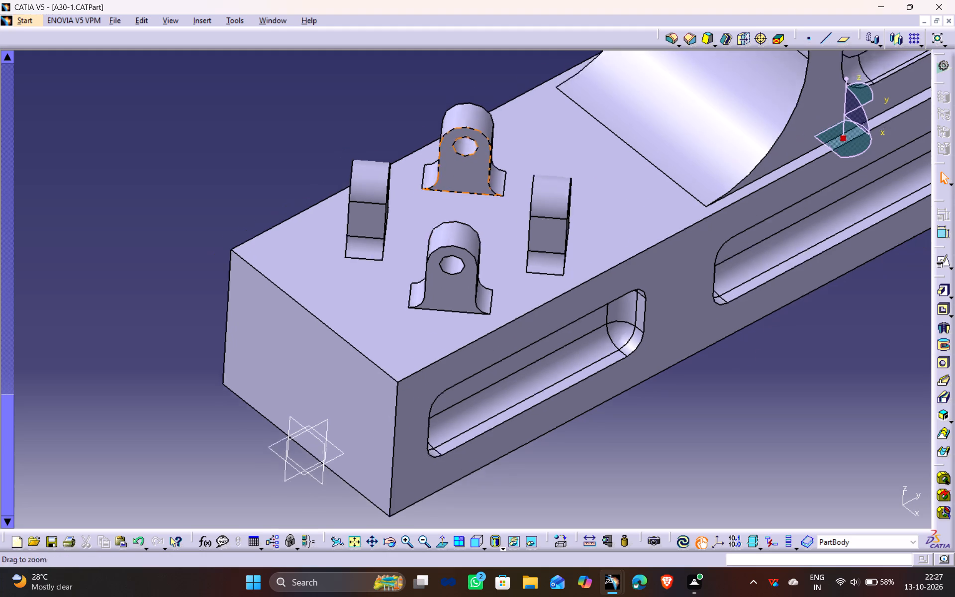
{"action": "middle_click_drag", "start_coordinate": [472, 175], "coordinate": [526, 420], "text": "ctrl"}
{"action": "middle_click_drag", "start_coordinate": [553, 197], "coordinate": [539, 259]}
{"action": "middle_click_drag", "start_coordinate": [499, 407], "coordinate": [483, 322], "text": "ctrl"}
{"action": "left_click", "coordinate": [445, 303]}
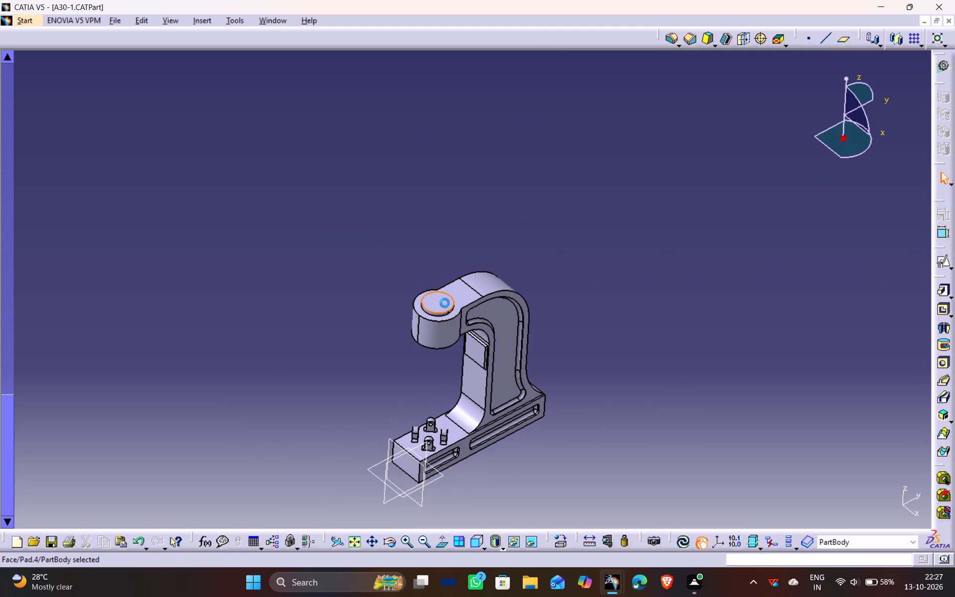
{"action": "left_click", "coordinate": [946, 263]}
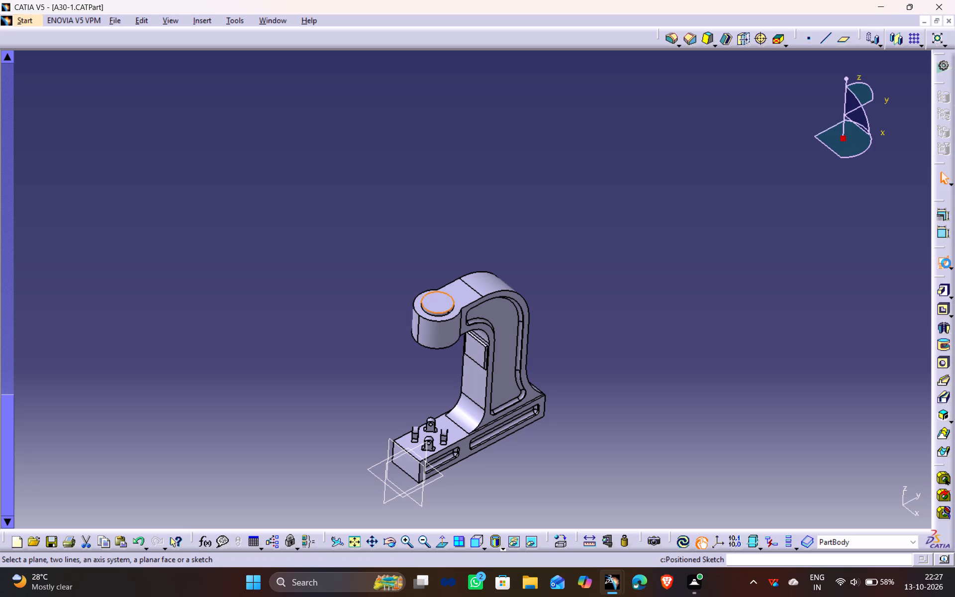
{"action": "left_click", "coordinate": [846, 505]}
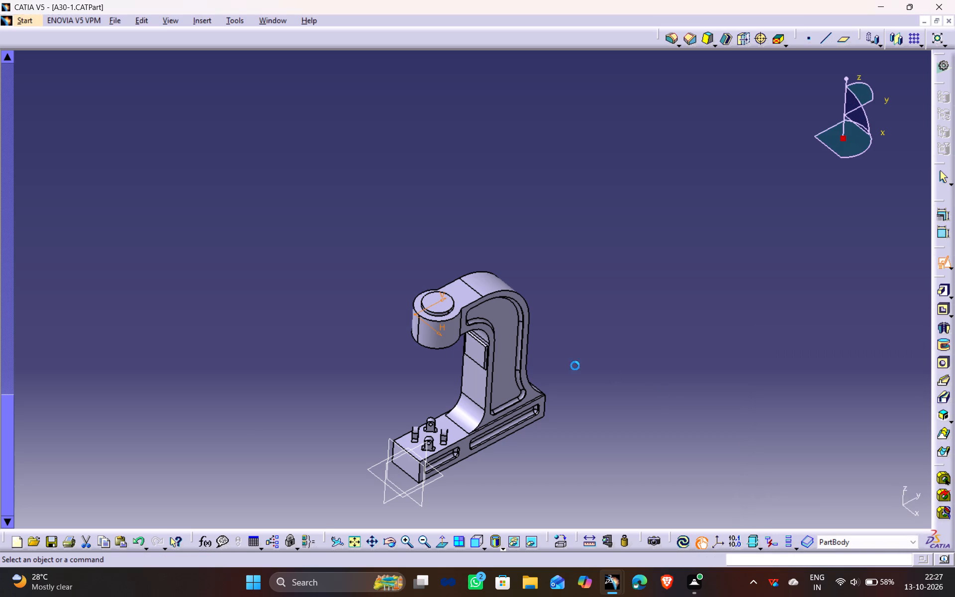
Draw a circle about 21 mm in diameter near the centre of the boss's top face.
{"action": "middle_click_drag", "start_coordinate": [505, 468], "coordinate": [507, 361], "text": "ctrl"}
{"action": "middle_click_drag", "start_coordinate": [566, 453], "coordinate": [565, 446]}
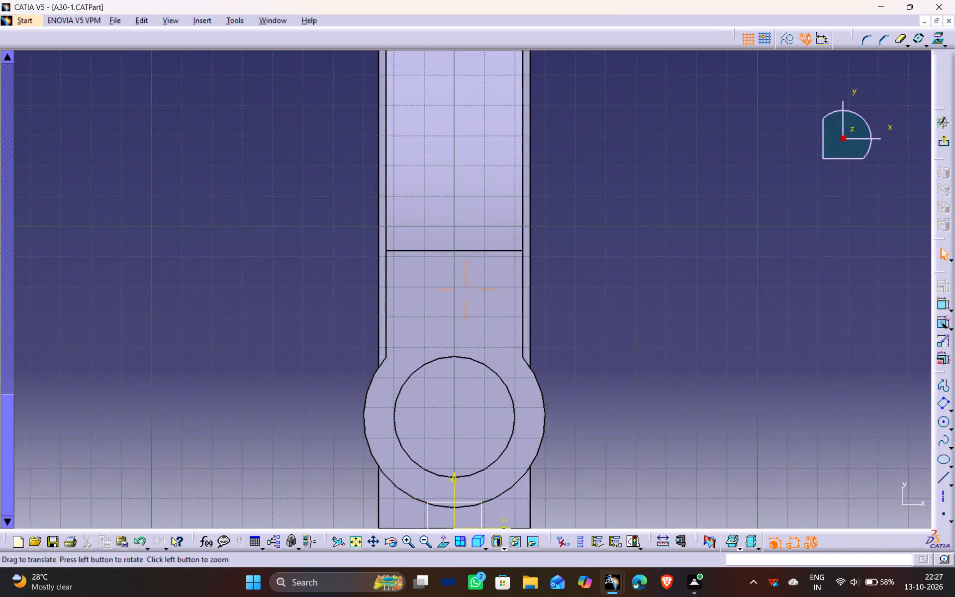
{"action": "middle_click_drag", "start_coordinate": [565, 446], "coordinate": [574, 413]}
{"action": "left_click", "coordinate": [941, 425]}
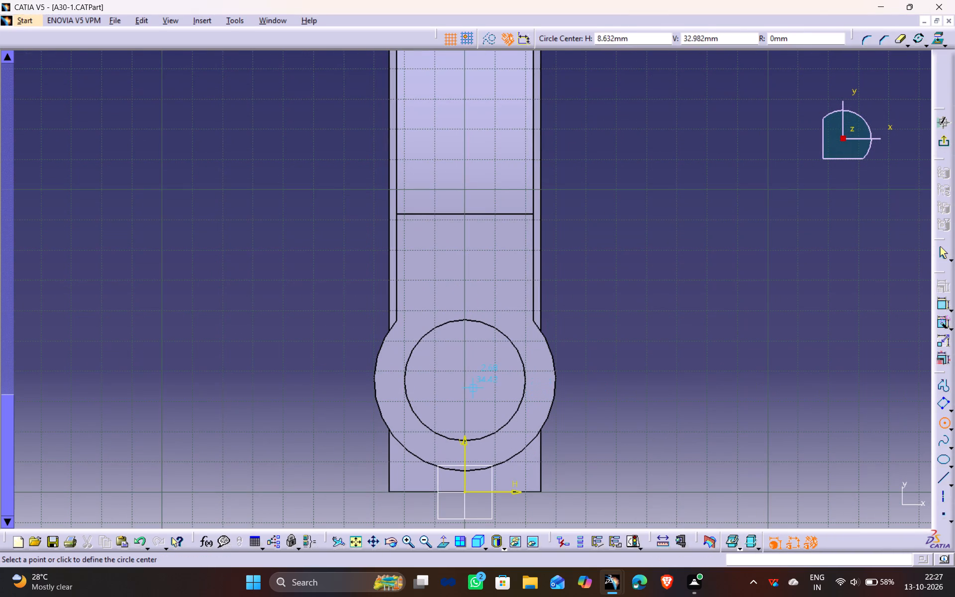
{"action": "left_click", "coordinate": [463, 385]}
{"action": "left_click", "coordinate": [494, 373]}
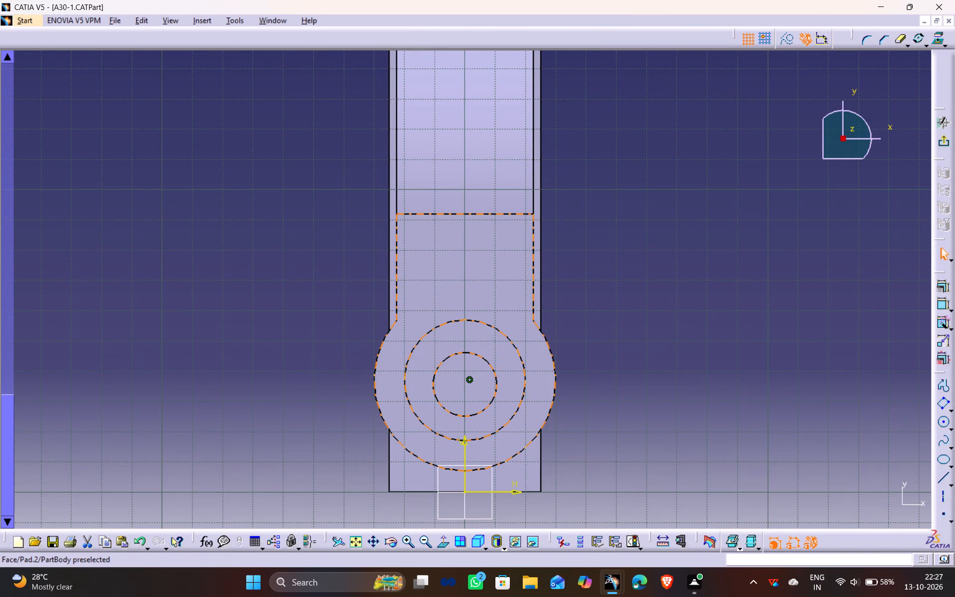
Make the new circle concentric with the circular edge of the raised boss.
{"action": "left_click", "coordinate": [518, 350], "text": "ctrl"}
{"action": "left_click", "coordinate": [938, 281]}
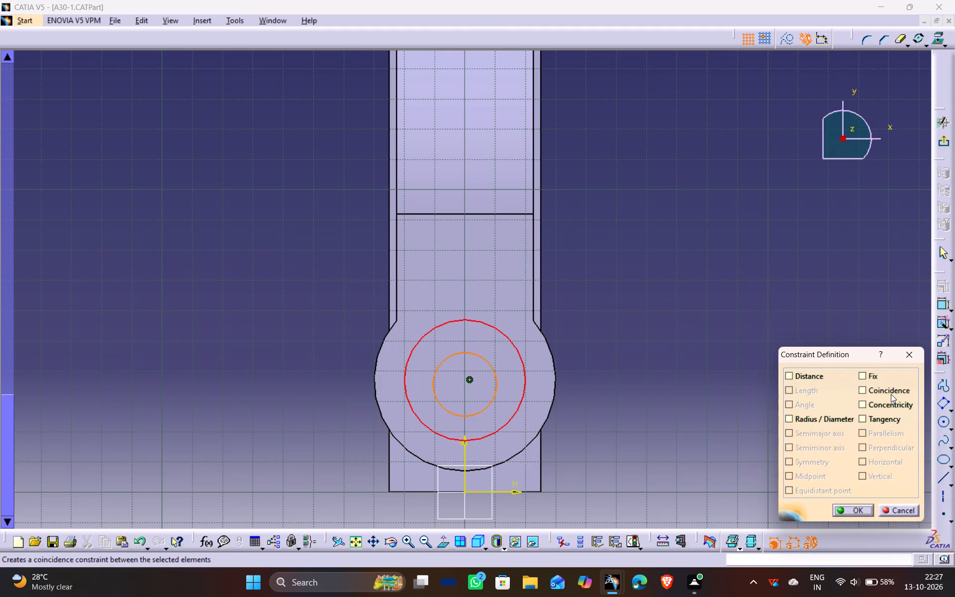
{"action": "left_click_drag", "start_coordinate": [892, 400], "coordinate": [888, 409]}
{"action": "left_click", "coordinate": [851, 506]}
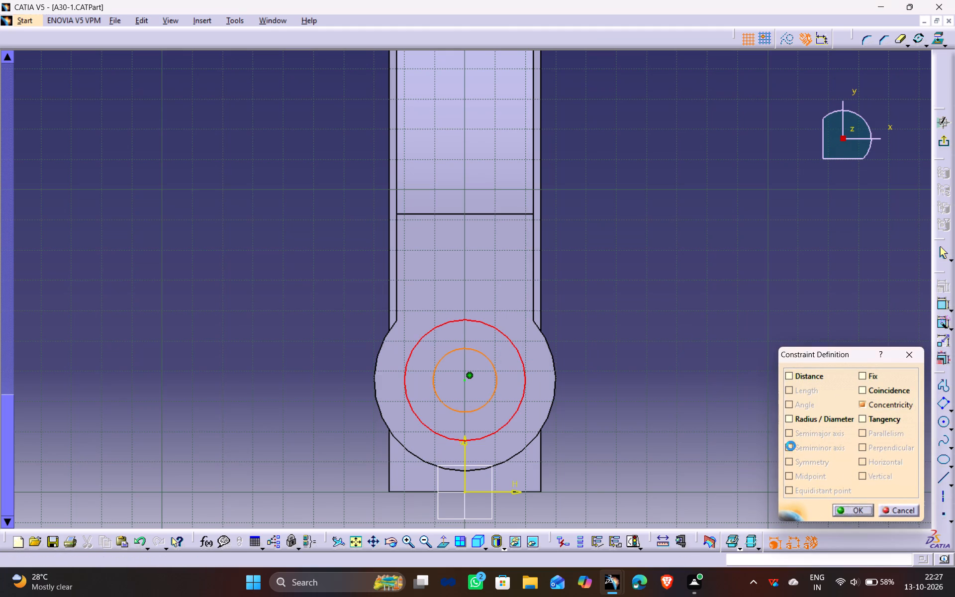
{"action": "left_click", "coordinate": [696, 373]}
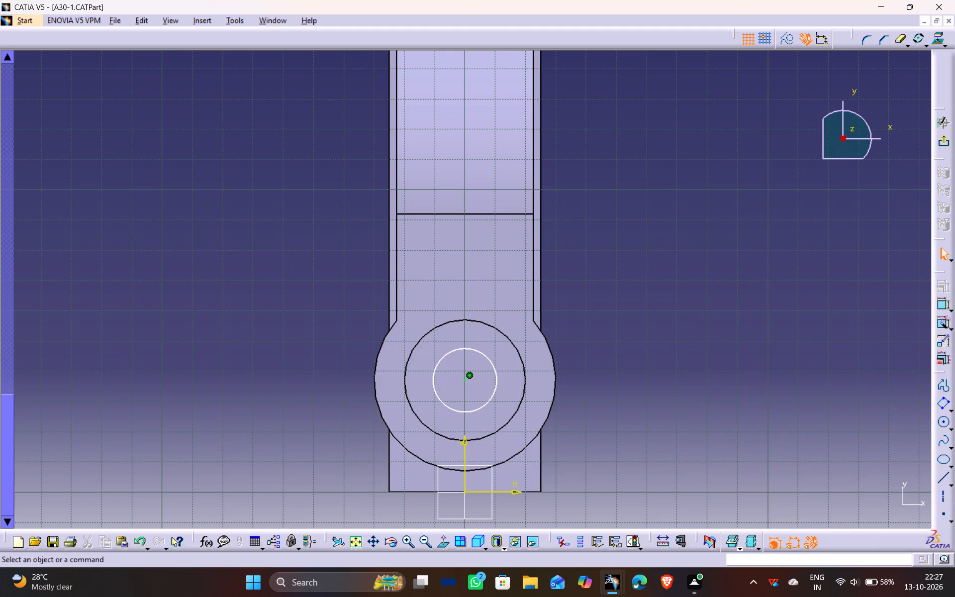
Dimension the new circle with a diameter of 23 mm.
{"action": "left_click", "coordinate": [495, 370]}
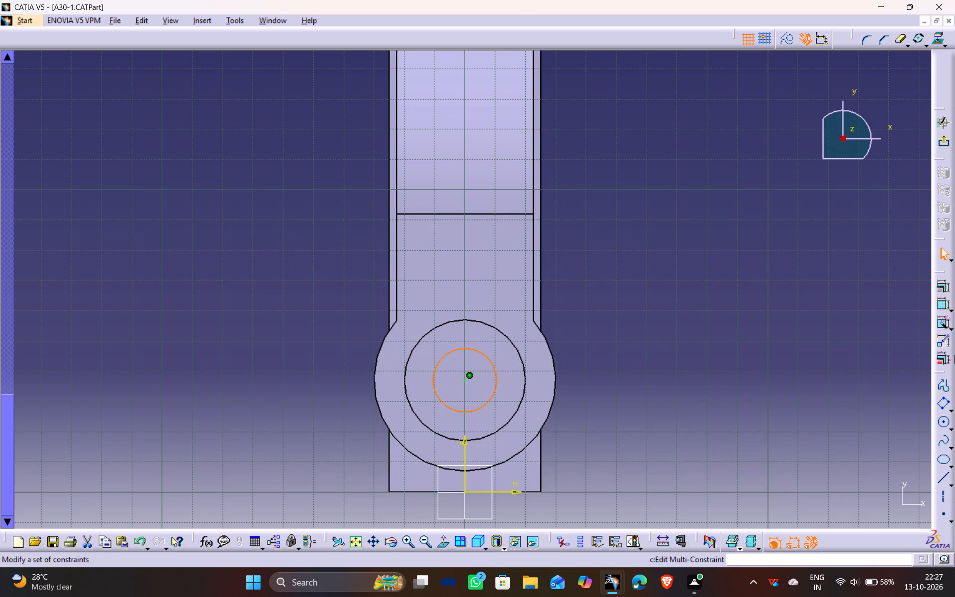
{"action": "left_click", "coordinate": [948, 303]}
{"action": "left_click", "coordinate": [939, 306]}
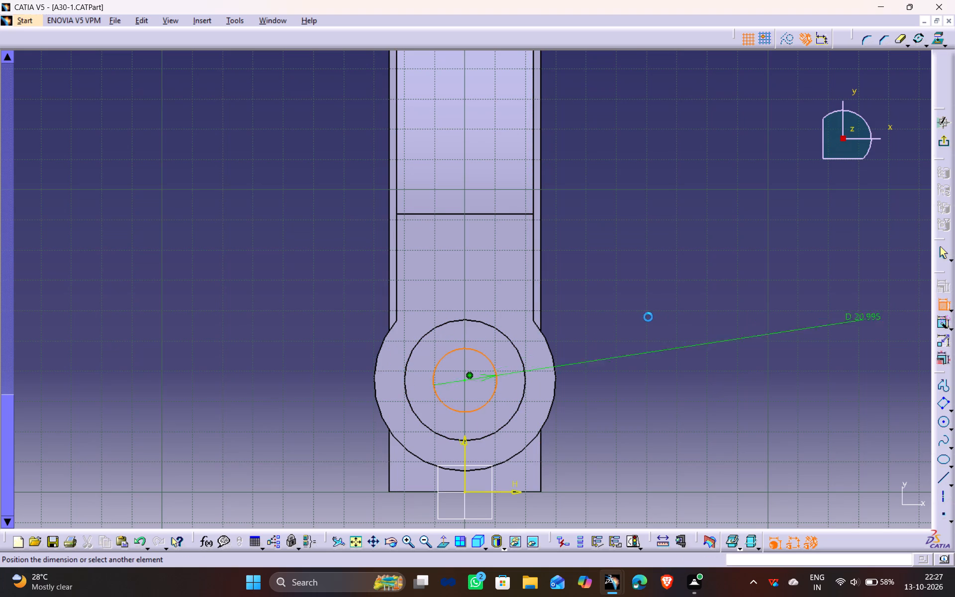
{"action": "left_click", "coordinate": [588, 305]}
{"action": "double_click", "coordinate": [591, 301]}
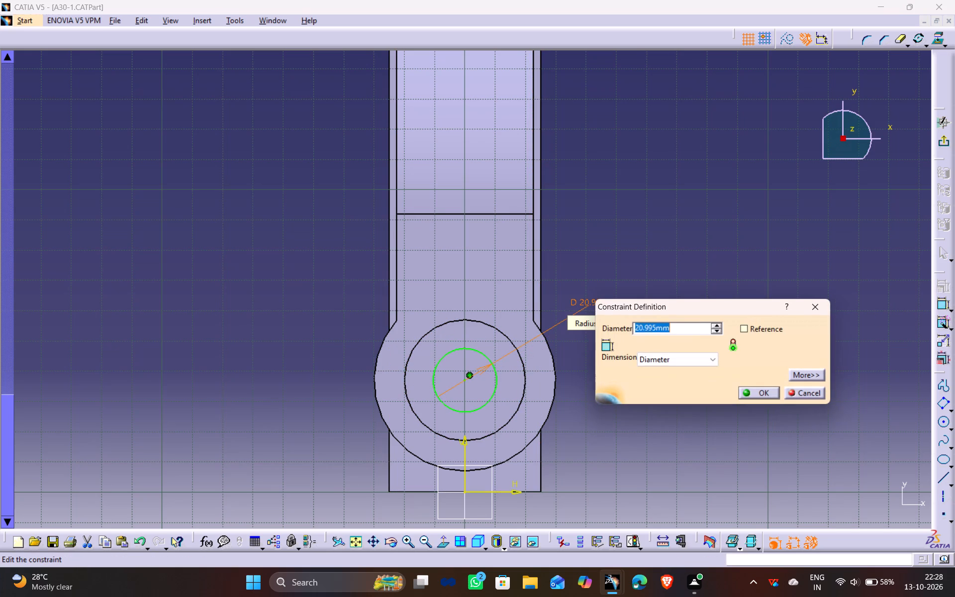
{"action": "key", "text": "2"}
{"action": "key", "text": "3"}
{"action": "key", "text": "Return"}
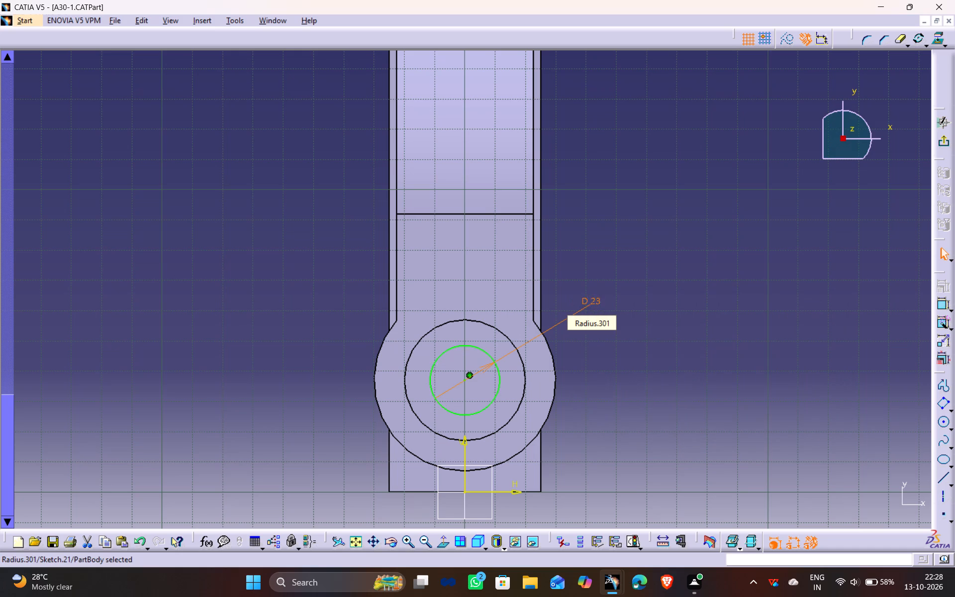
Exit the sketch and pocket the circle with the Up to next limit, cutting a bore through the arm's cylindrical end.
{"action": "left_click", "coordinate": [942, 143]}
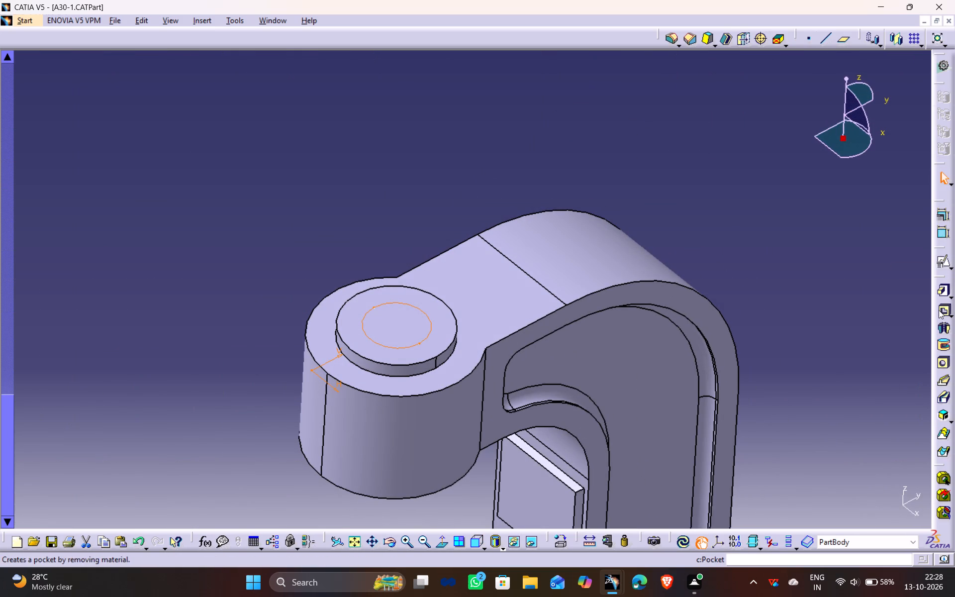
{"action": "left_click", "coordinate": [939, 310]}
{"action": "middle_click_drag", "start_coordinate": [478, 466], "coordinate": [476, 353]}
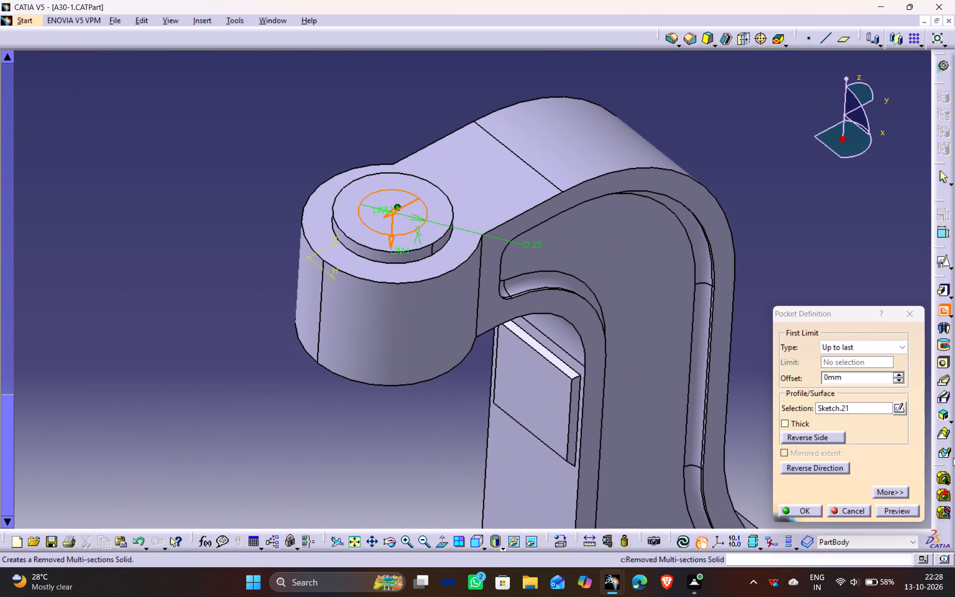
{"action": "middle_click_drag", "start_coordinate": [514, 434], "coordinate": [547, 200]}
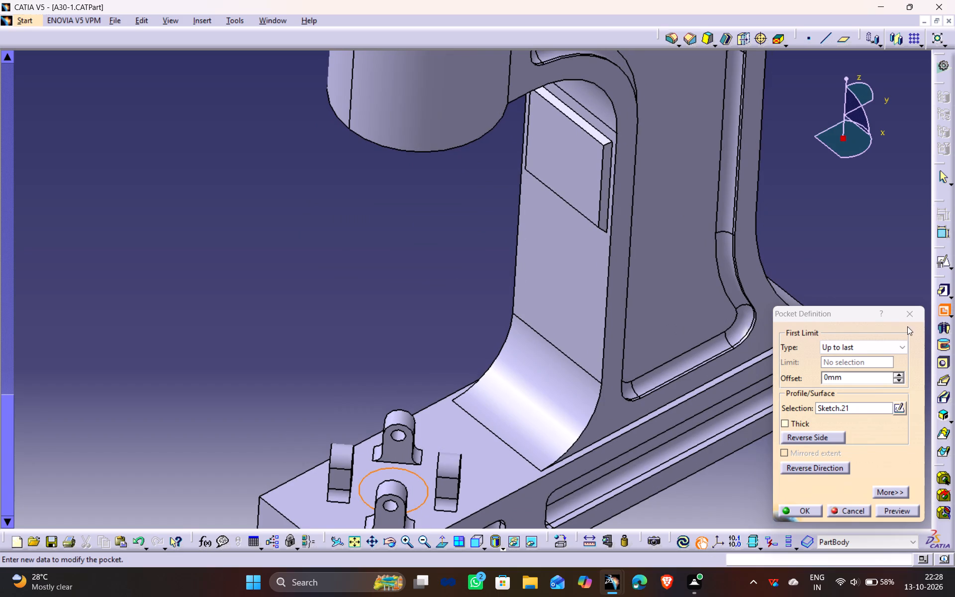
{"action": "left_click", "coordinate": [895, 346]}
{"action": "left_click", "coordinate": [855, 370]}
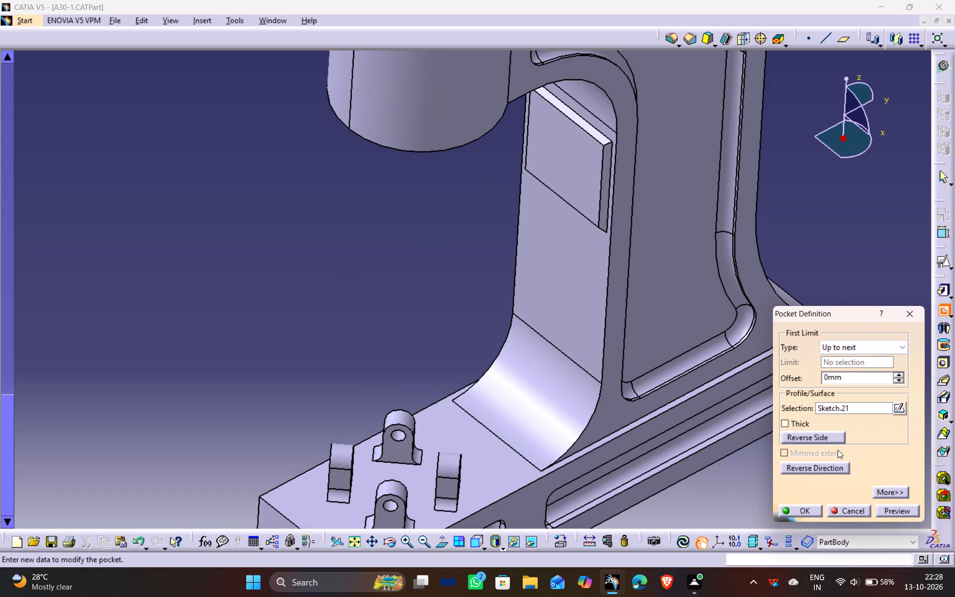
{"action": "left_click", "coordinate": [890, 509]}
{"action": "middle_click_drag", "start_coordinate": [483, 276], "coordinate": [468, 126]}
{"action": "scroll", "coordinate": [481, 275], "scroll_direction": "down", "scroll_amount": 1}
{"action": "left_click_drag", "start_coordinate": [480, 274], "coordinate": [468, 126]}
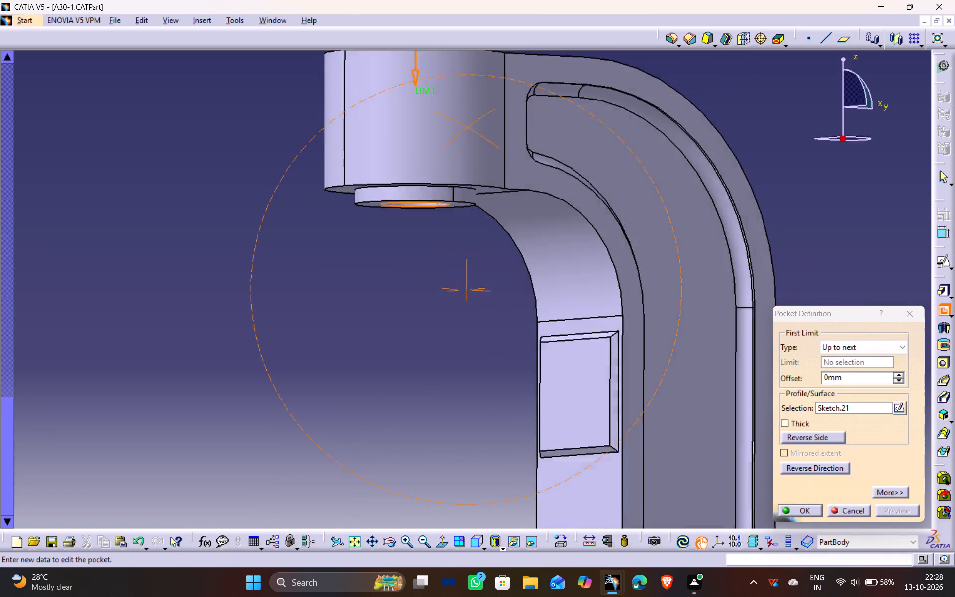
{"action": "left_click_drag", "start_coordinate": [468, 126], "coordinate": [462, 80]}
{"action": "middle_click_drag", "start_coordinate": [468, 126], "coordinate": [462, 80]}
{"action": "left_click", "coordinate": [810, 513]}
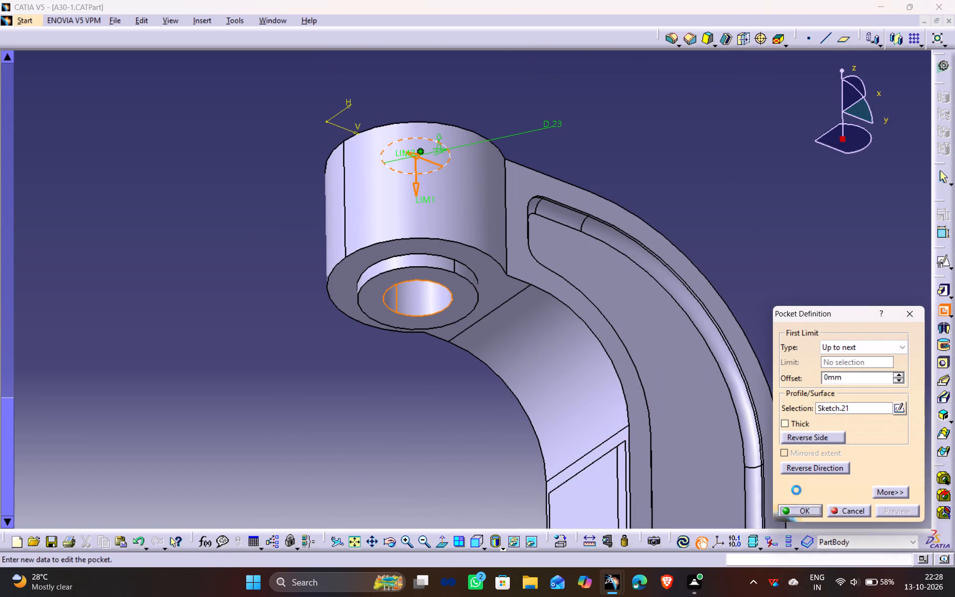
{"action": "left_click", "coordinate": [609, 199]}
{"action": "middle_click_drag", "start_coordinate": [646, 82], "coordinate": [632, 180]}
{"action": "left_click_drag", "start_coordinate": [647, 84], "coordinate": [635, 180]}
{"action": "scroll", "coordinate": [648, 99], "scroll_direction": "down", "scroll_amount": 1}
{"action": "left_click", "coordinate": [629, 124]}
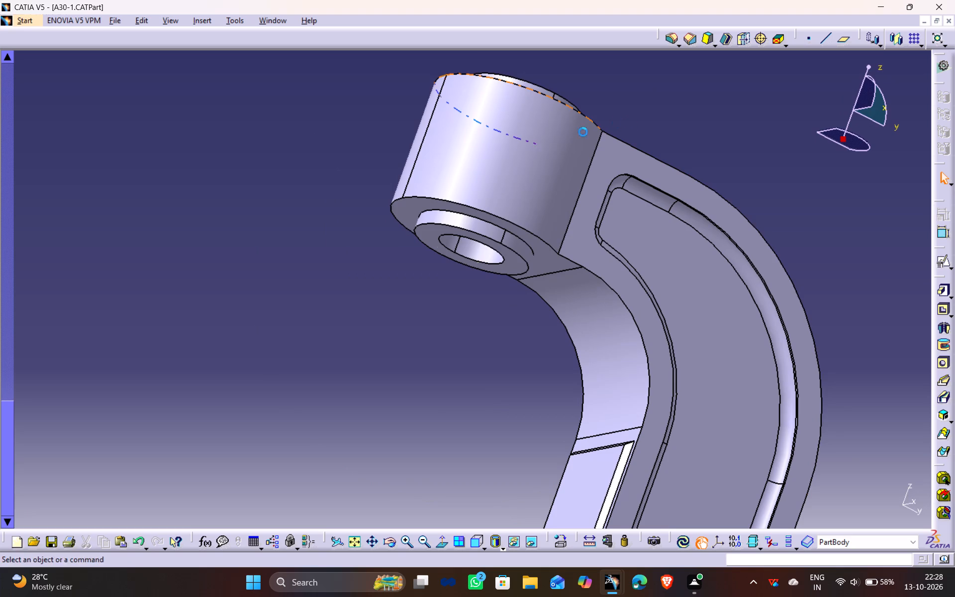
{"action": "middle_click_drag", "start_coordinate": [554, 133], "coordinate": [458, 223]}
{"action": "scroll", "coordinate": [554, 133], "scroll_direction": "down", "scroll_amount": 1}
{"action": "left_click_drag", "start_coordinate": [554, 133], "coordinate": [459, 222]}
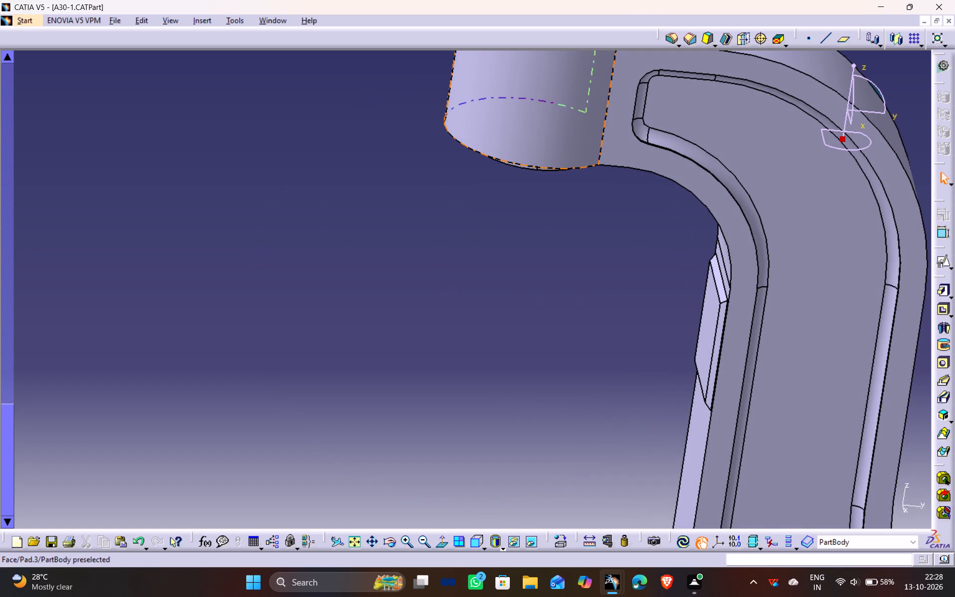
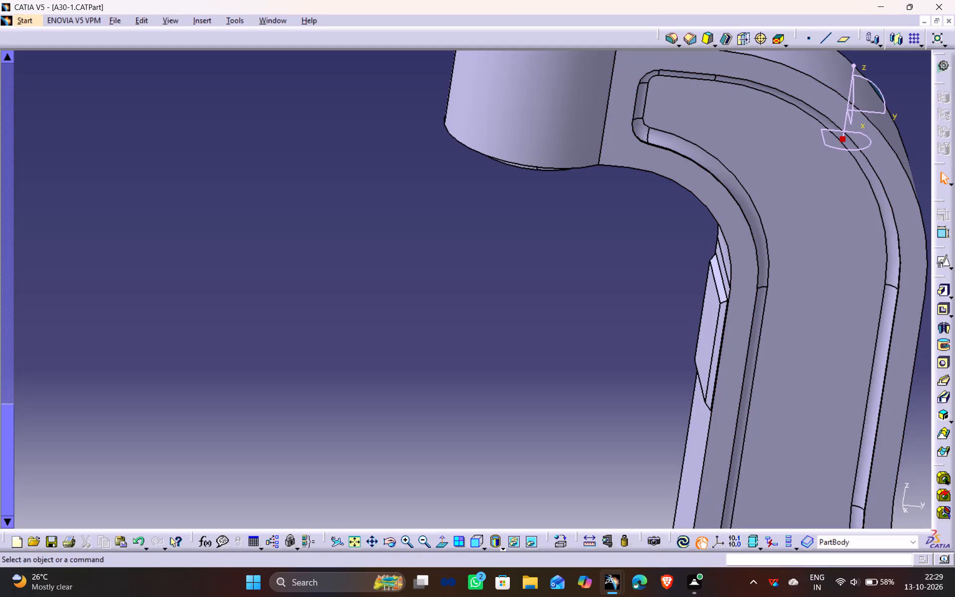
Save the A30-1 part with its new bore and close its document.
{"action": "key", "text": "ctrl+s"}
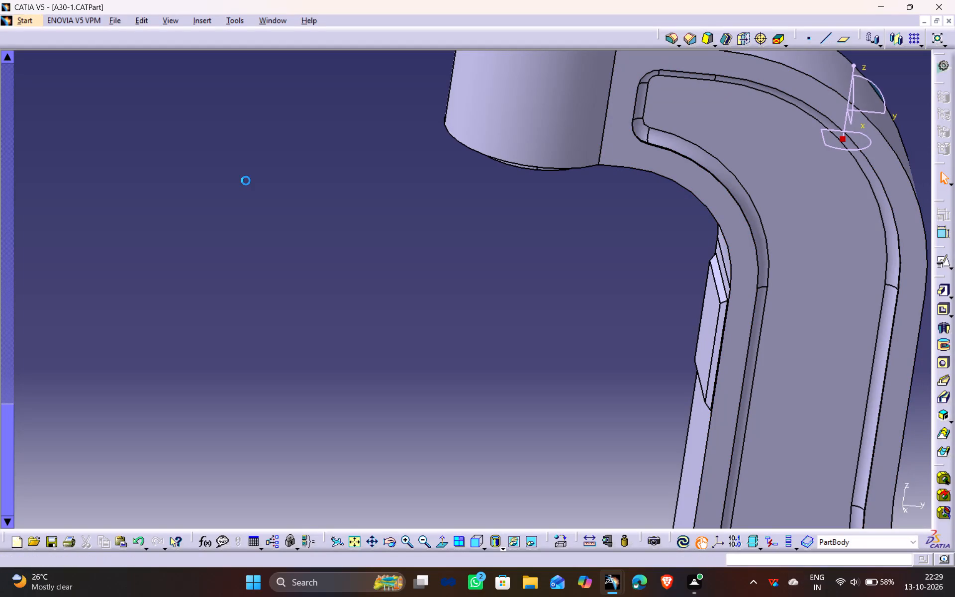
{"action": "middle_click_drag", "start_coordinate": [360, 160], "coordinate": [369, 268], "text": "ctrl"}
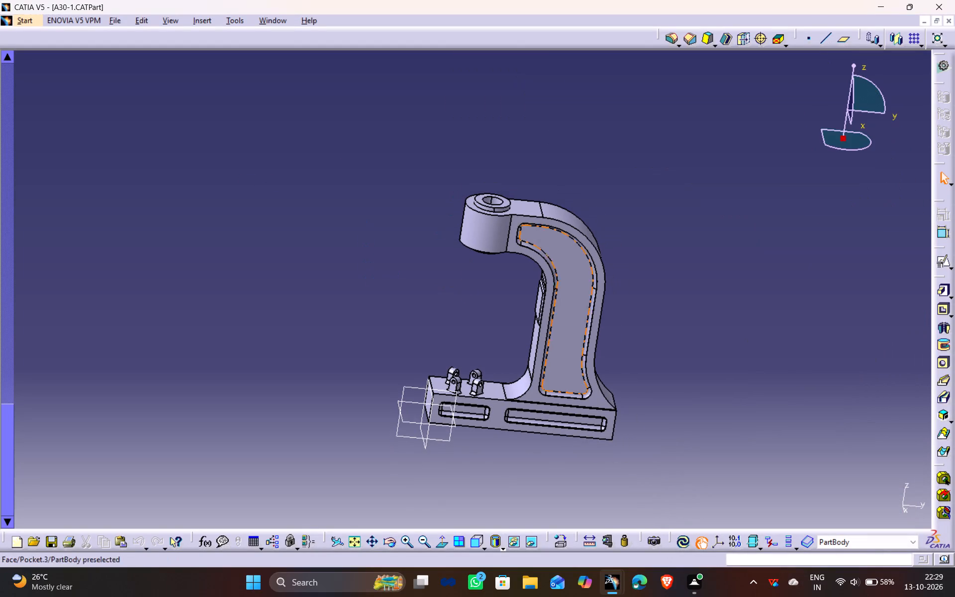
{"action": "left_click", "coordinate": [950, 21]}
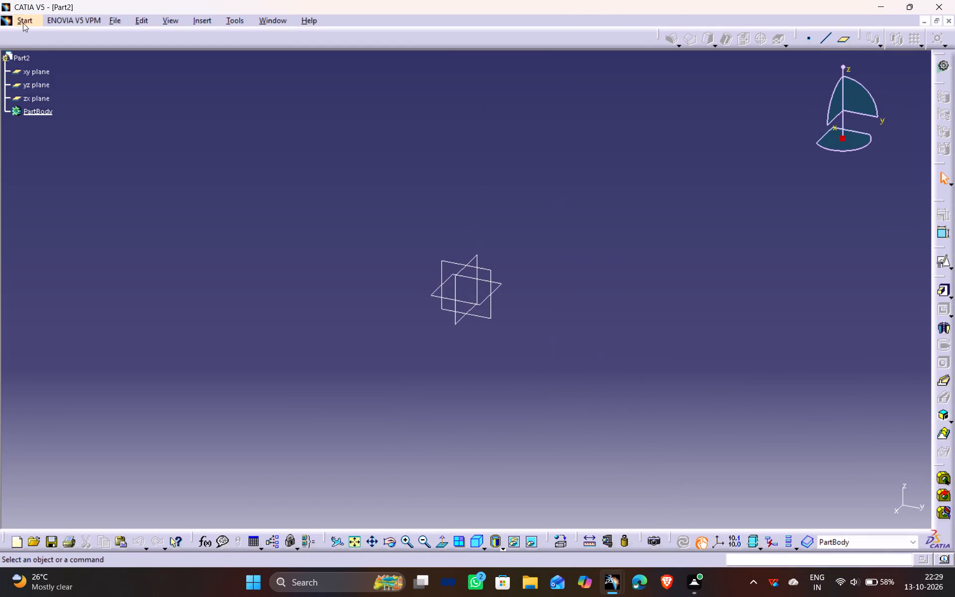
Start a positioned sketch on the yz plane of the empty Part2.
{"action": "left_click", "coordinate": [485, 271]}
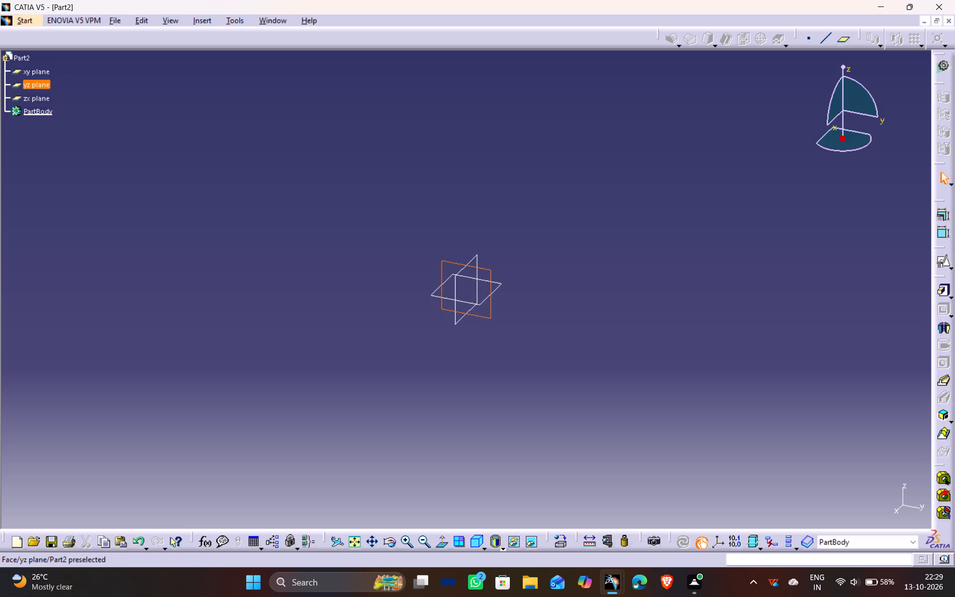
{"action": "left_click", "coordinate": [942, 259]}
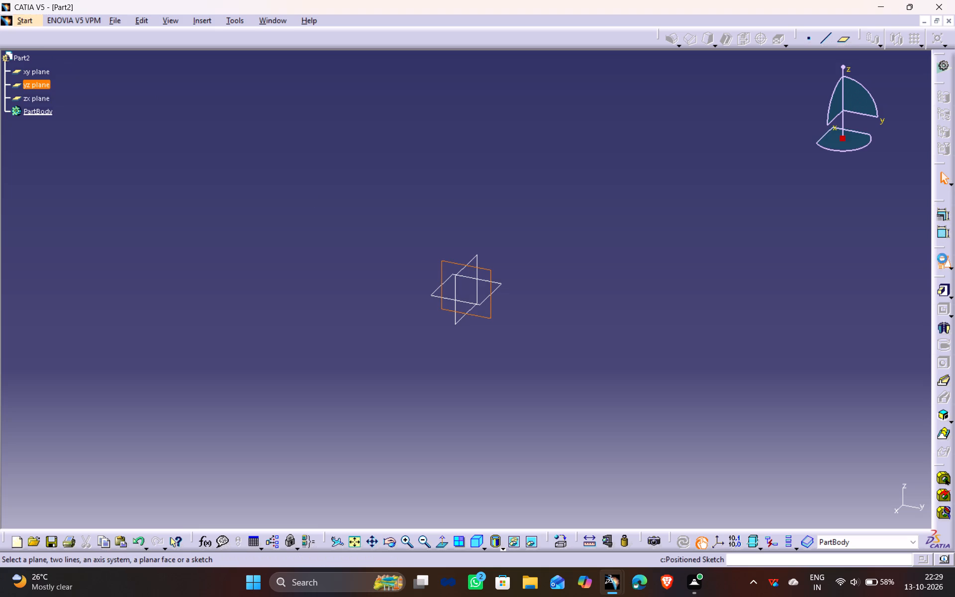
{"action": "left_click", "coordinate": [836, 509]}
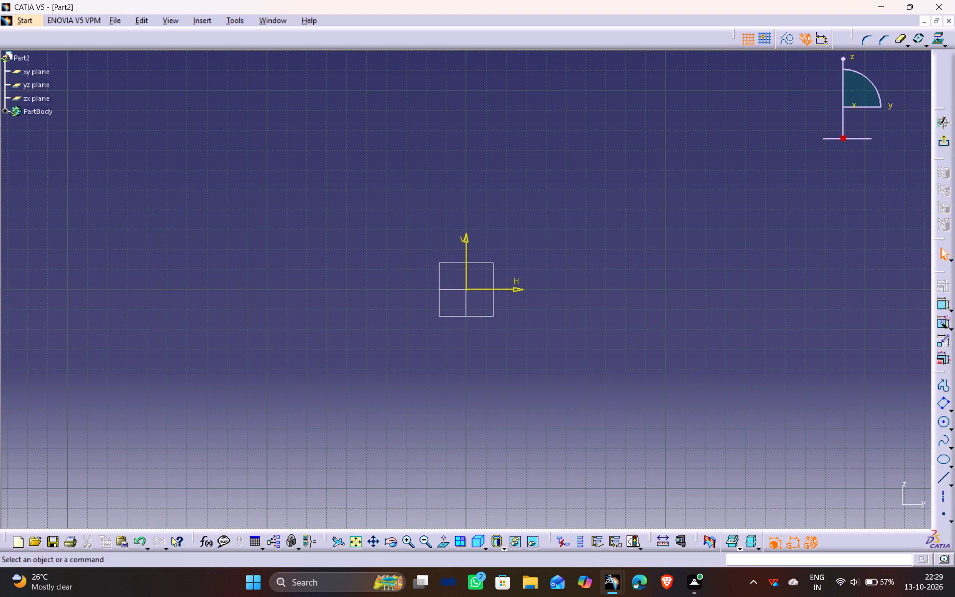
Begin a stepped profile at the origin: about 7.7 mm across, 5.8 mm up, out to about 10.4 mm, then up to about 76 mm height.
{"action": "middle_click_drag", "start_coordinate": [392, 338], "coordinate": [383, 373]}
{"action": "middle_click_drag", "start_coordinate": [391, 362], "coordinate": [386, 381]}
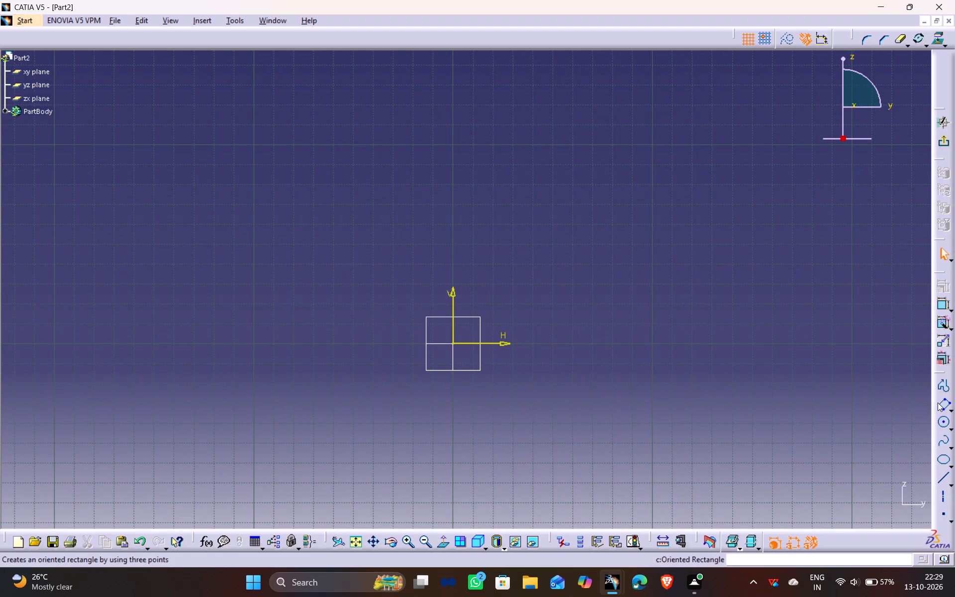
{"action": "left_click", "coordinate": [941, 387]}
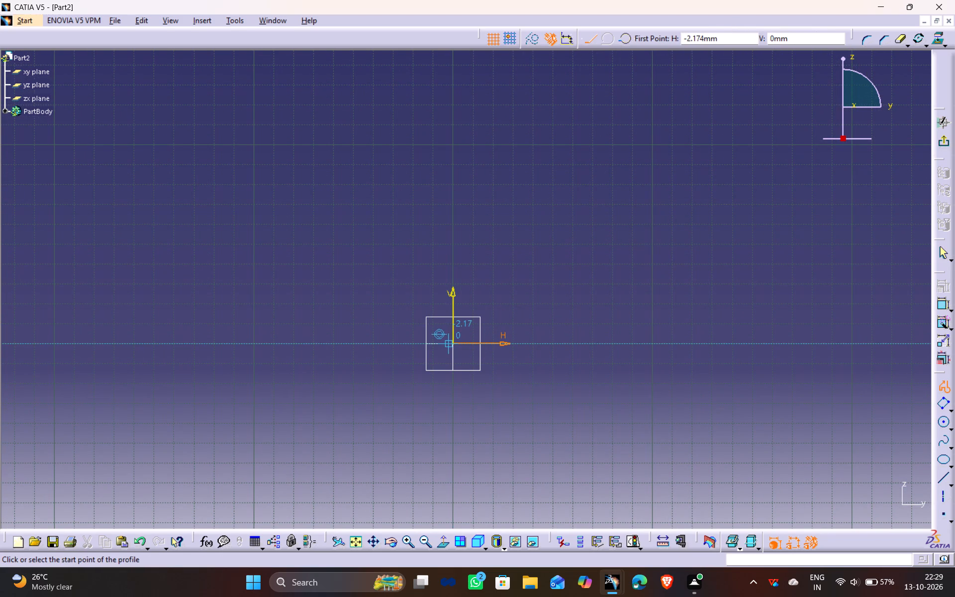
{"action": "left_click", "coordinate": [453, 344]}
{"action": "middle_click_drag", "start_coordinate": [521, 246], "coordinate": [500, 373]}
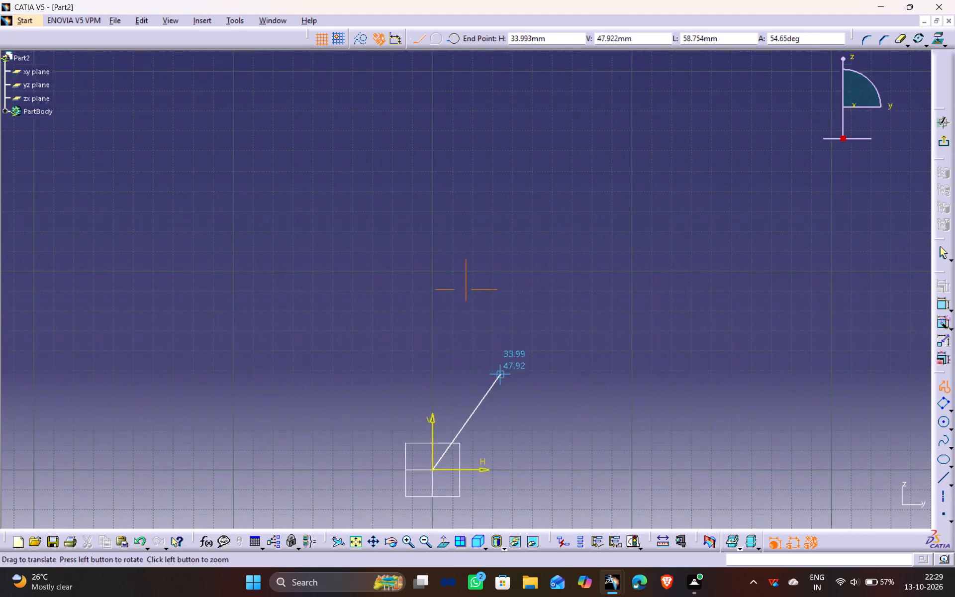
{"action": "middle_click_drag", "start_coordinate": [500, 373], "coordinate": [499, 374]}
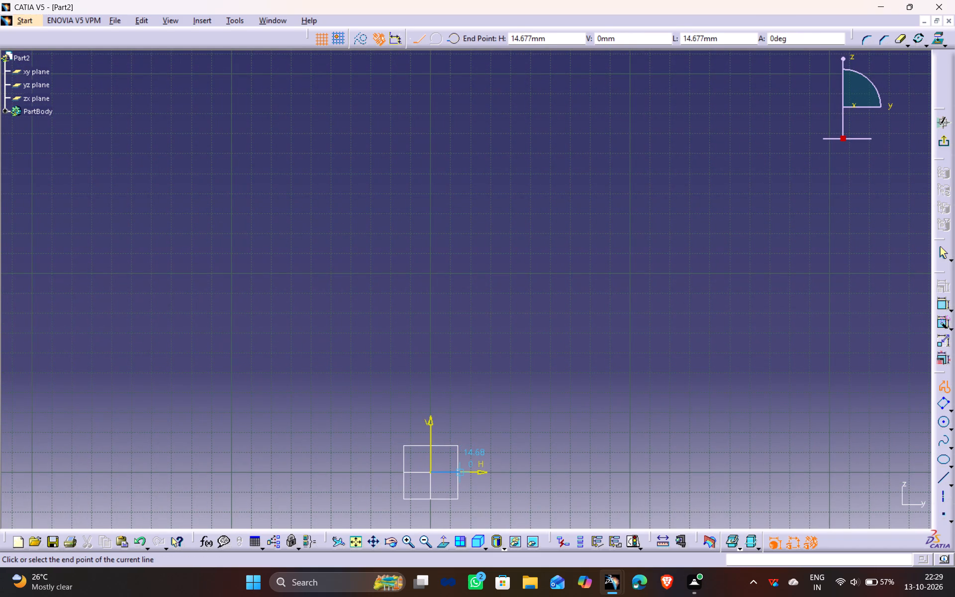
{"action": "middle_click", "coordinate": [455, 461]}
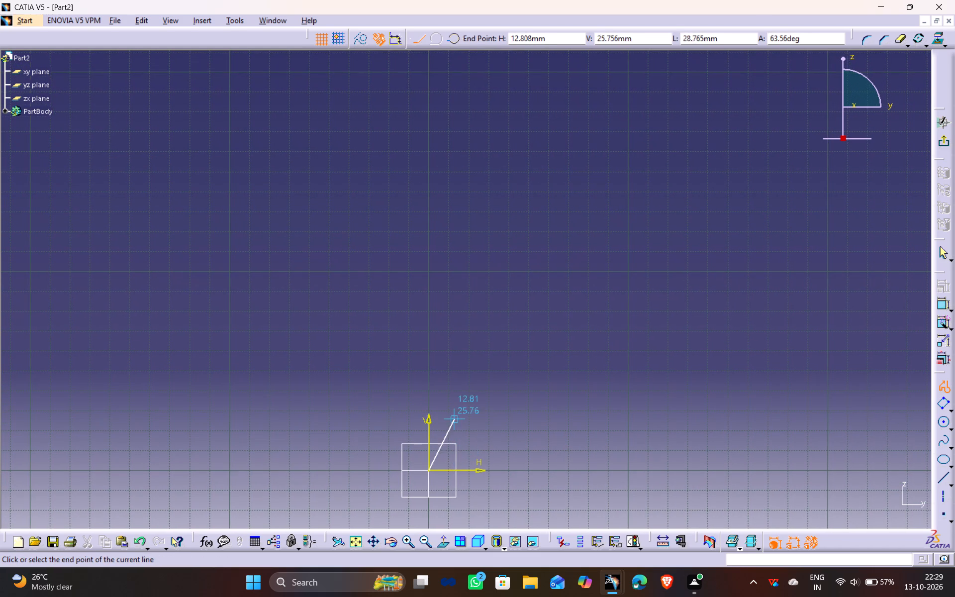
{"action": "middle_click_drag", "start_coordinate": [425, 518], "coordinate": [426, 460], "text": "ctrl"}
{"action": "middle_click_drag", "start_coordinate": [443, 476], "coordinate": [456, 257]}
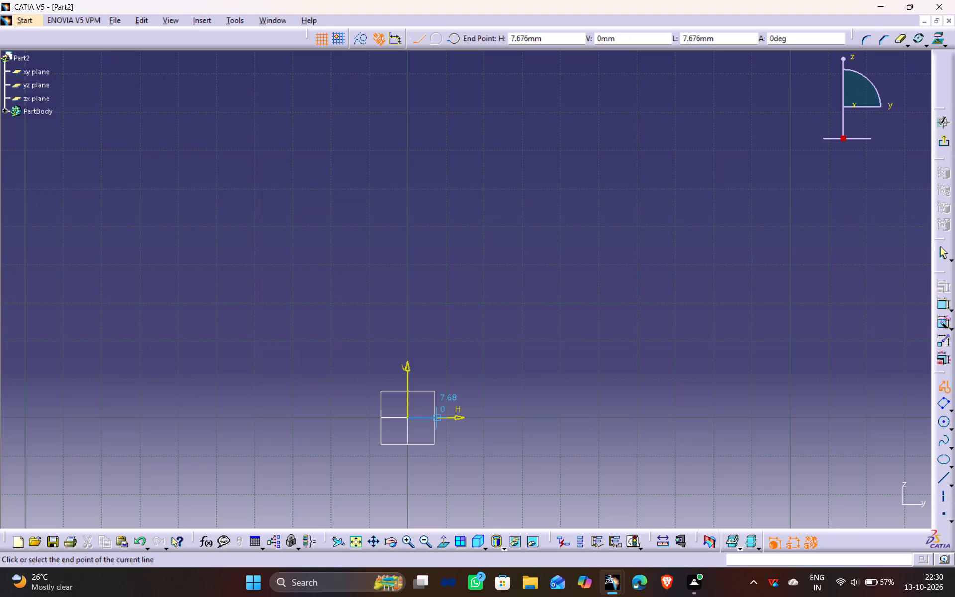
{"action": "left_click", "coordinate": [436, 420]}
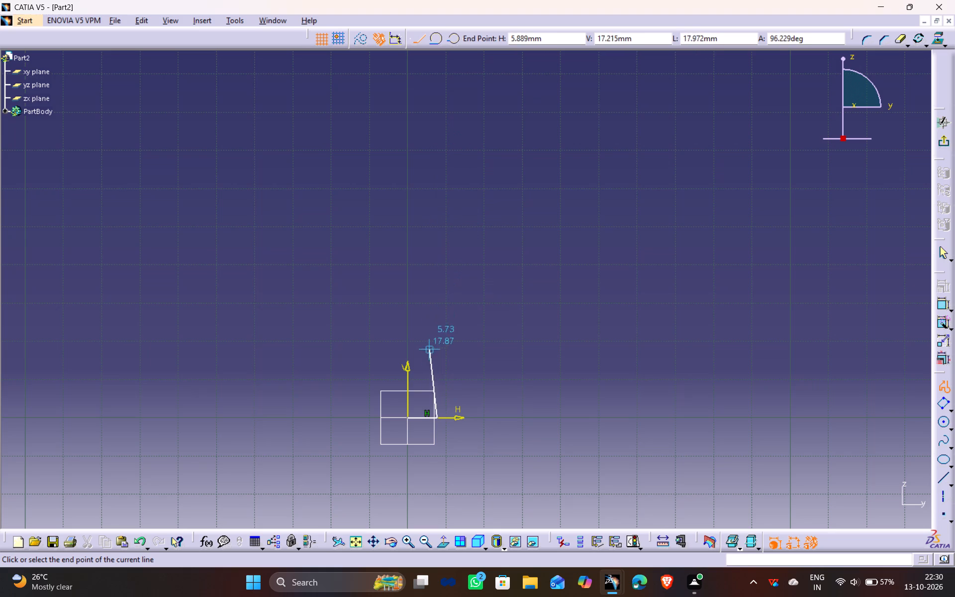
{"action": "left_click", "coordinate": [438, 396]}
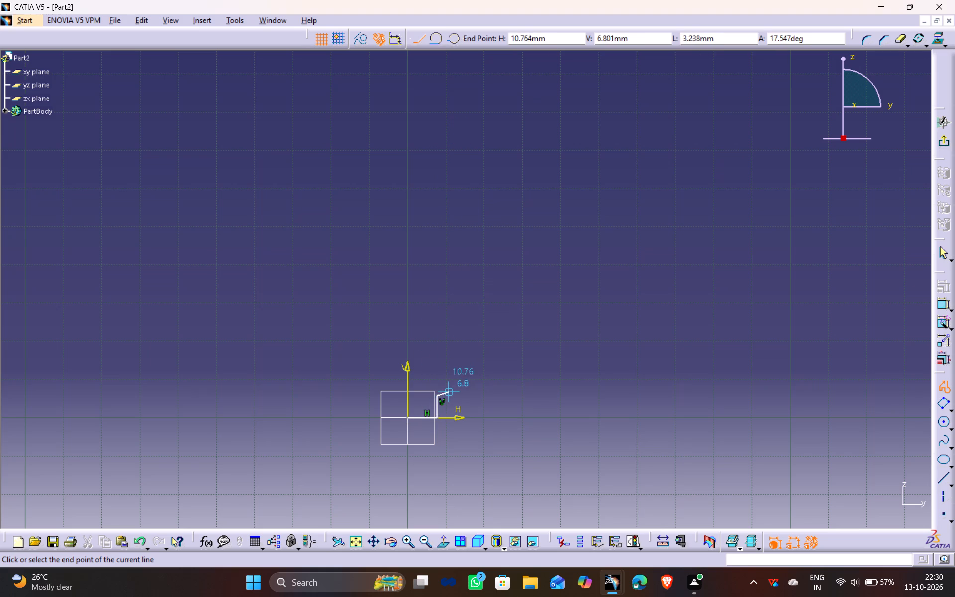
{"action": "left_click", "coordinate": [449, 393]}
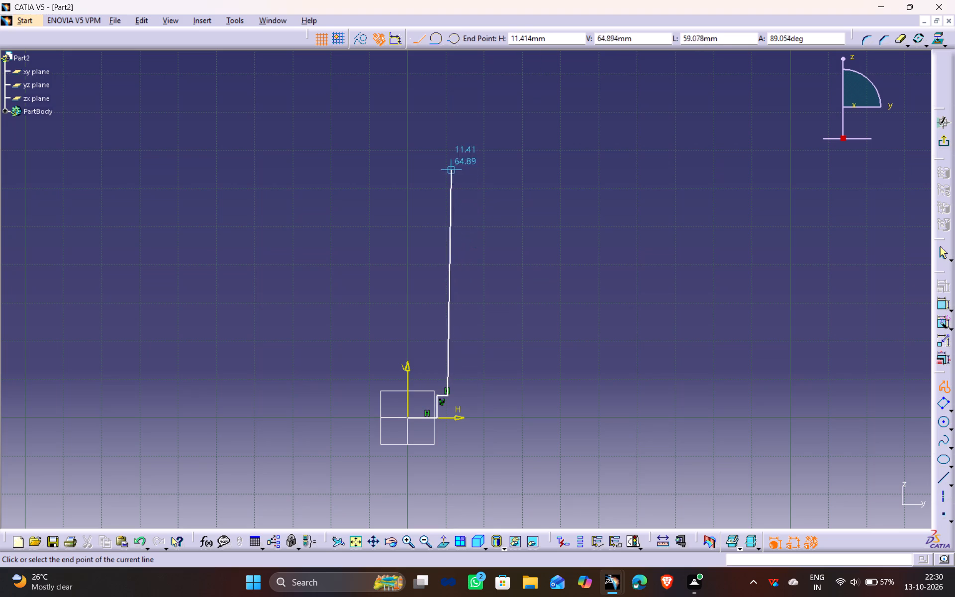
{"action": "left_click", "coordinate": [450, 126]}
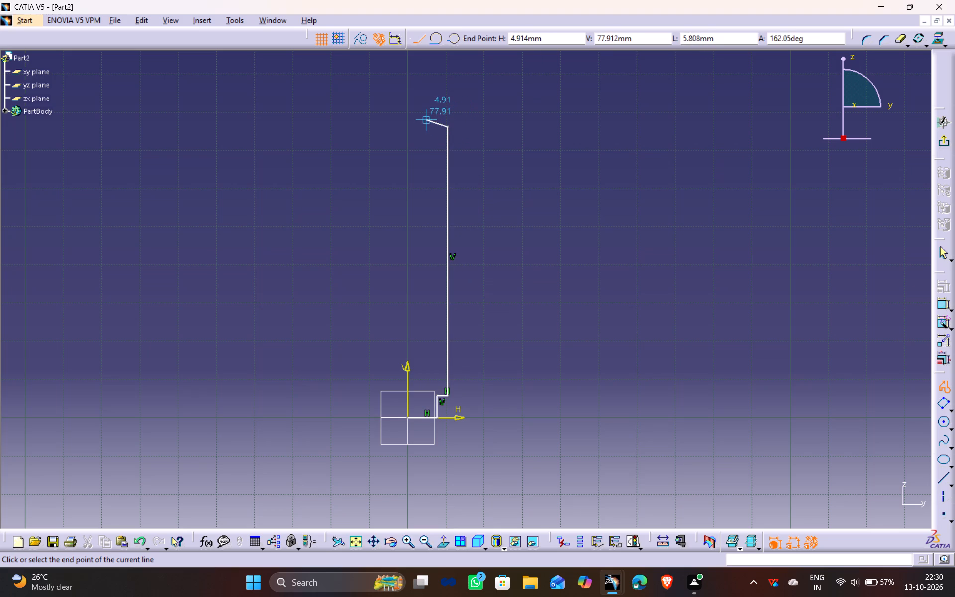
Continue the profile inward to about 4.9 mm from the vertical axis, up to about 127 mm height, across to the axis, and close at the origin.
{"action": "left_click", "coordinate": [427, 128]}
{"action": "middle_click_drag", "start_coordinate": [427, 65], "coordinate": [421, 88]}
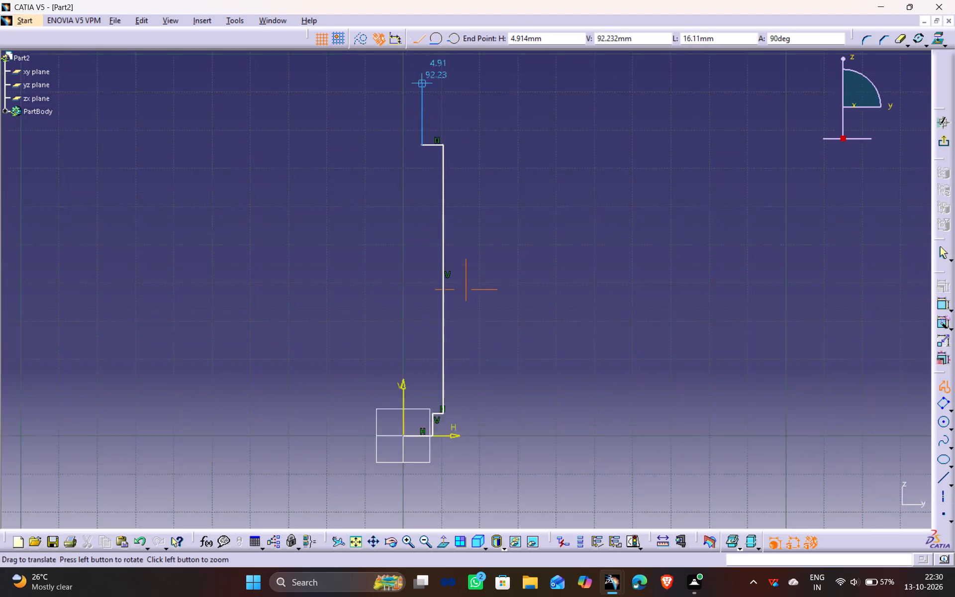
{"action": "middle_click_drag", "start_coordinate": [421, 88], "coordinate": [402, 204]}
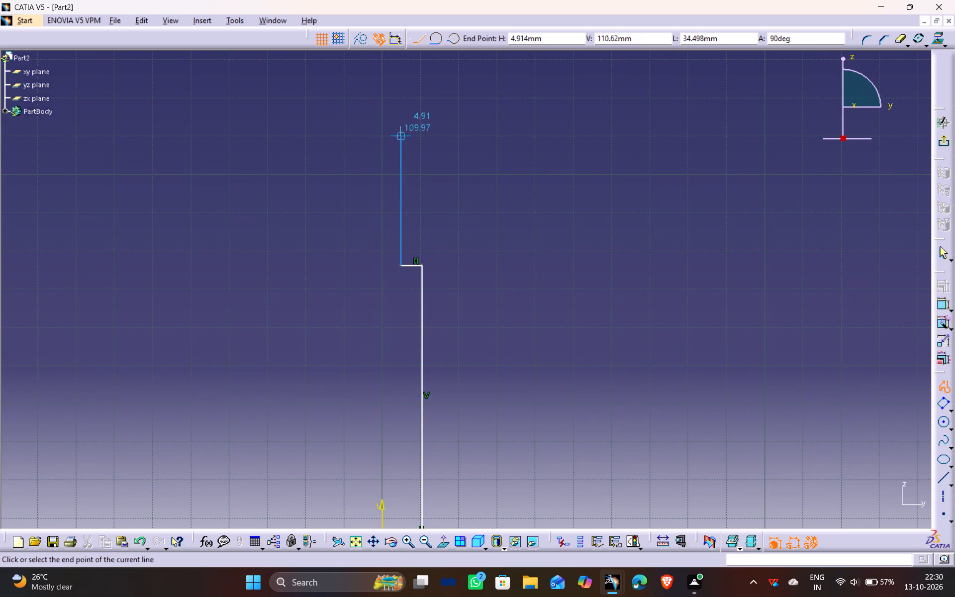
{"action": "left_click", "coordinate": [400, 71]}
{"action": "middle_click", "coordinate": [345, 88]}
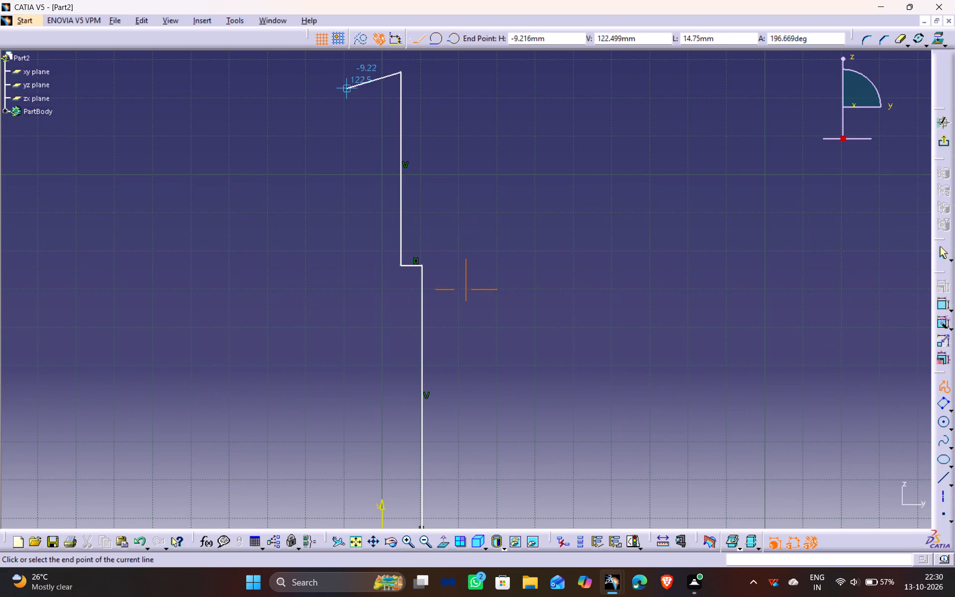
{"action": "middle_click_drag", "start_coordinate": [357, 73], "coordinate": [361, 109], "text": "ctrl"}
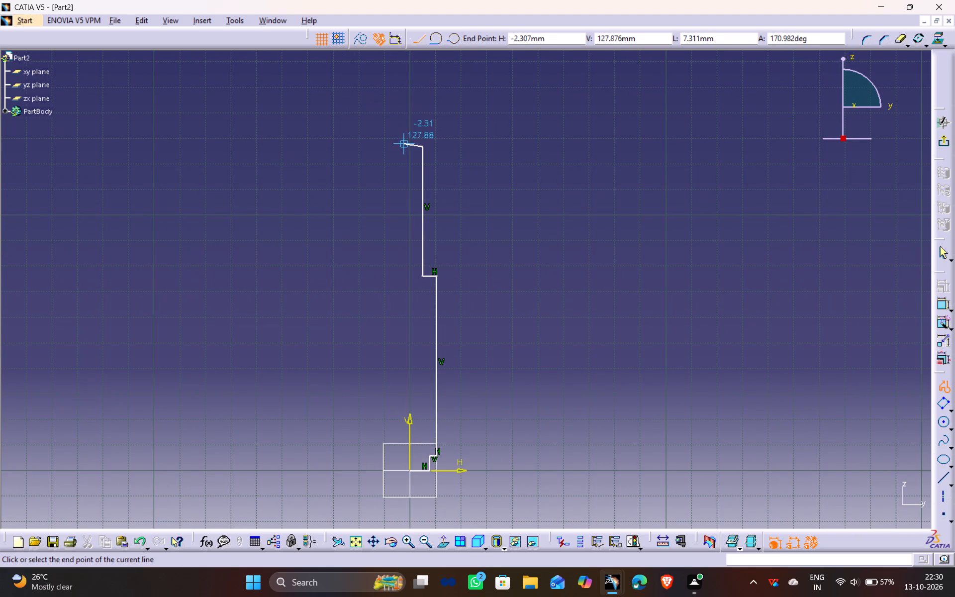
{"action": "left_click", "coordinate": [409, 142]}
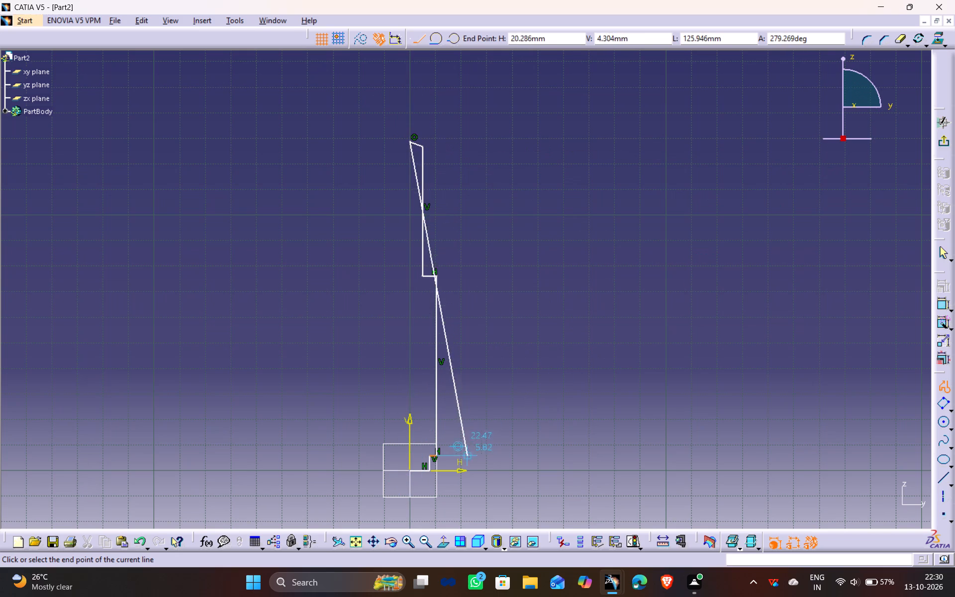
{"action": "left_click", "coordinate": [409, 470]}
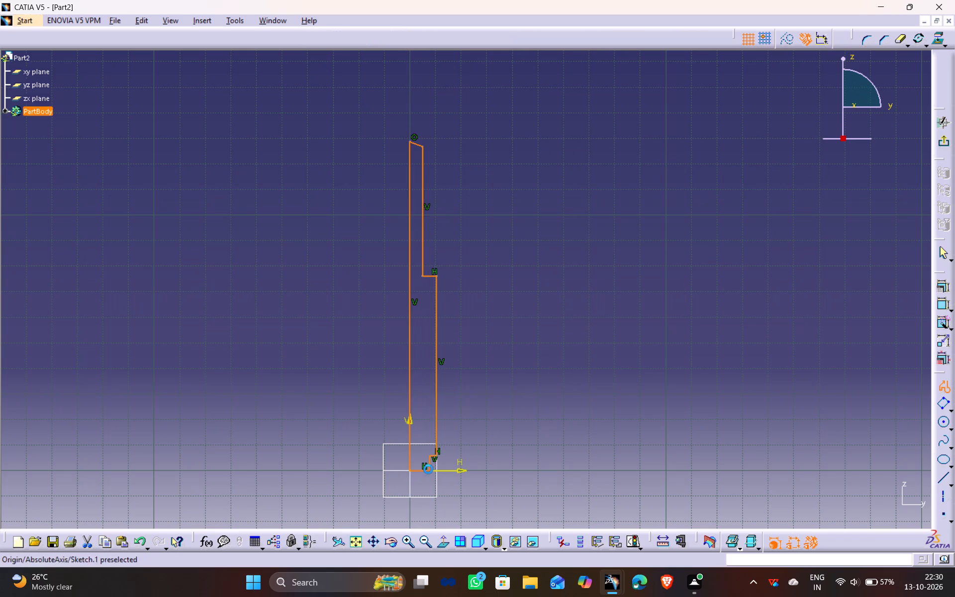
Constrain the slanted top edge of the stepped profile to be horizontal.
{"action": "middle_click_drag", "start_coordinate": [442, 299], "coordinate": [441, 436]}
{"action": "middle_click_drag", "start_coordinate": [441, 457], "coordinate": [443, 349], "text": "ctrl"}
{"action": "middle_click_drag", "start_coordinate": [440, 292], "coordinate": [452, 353]}
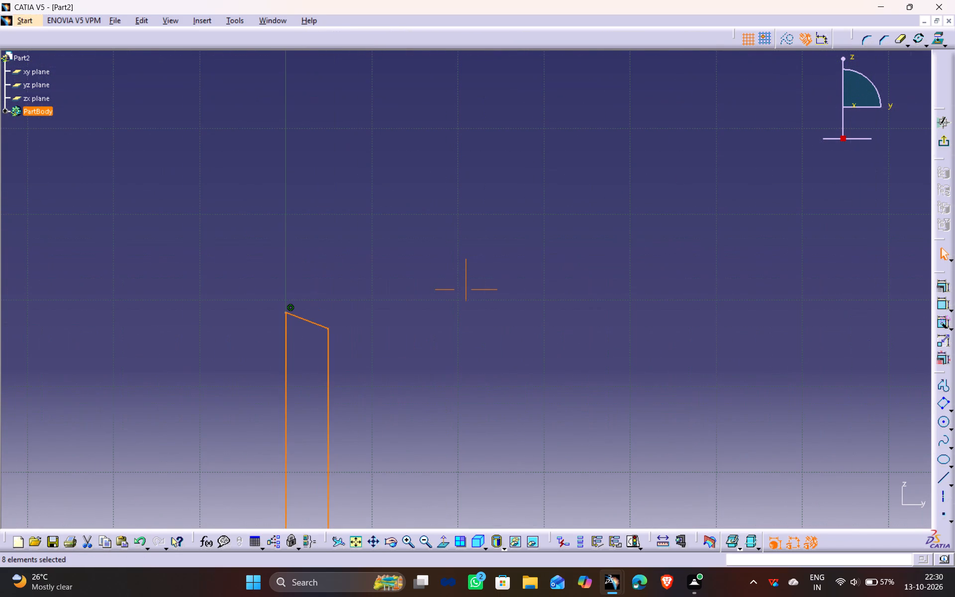
{"action": "left_click", "coordinate": [424, 366]}
{"action": "left_click", "coordinate": [321, 324]}
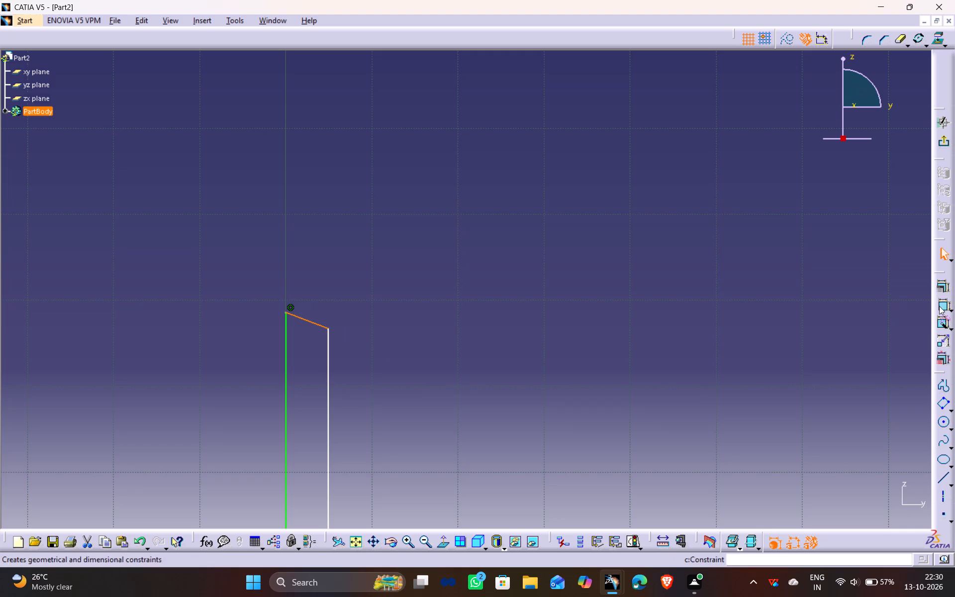
{"action": "left_click", "coordinate": [943, 282]}
{"action": "left_click", "coordinate": [880, 458]}
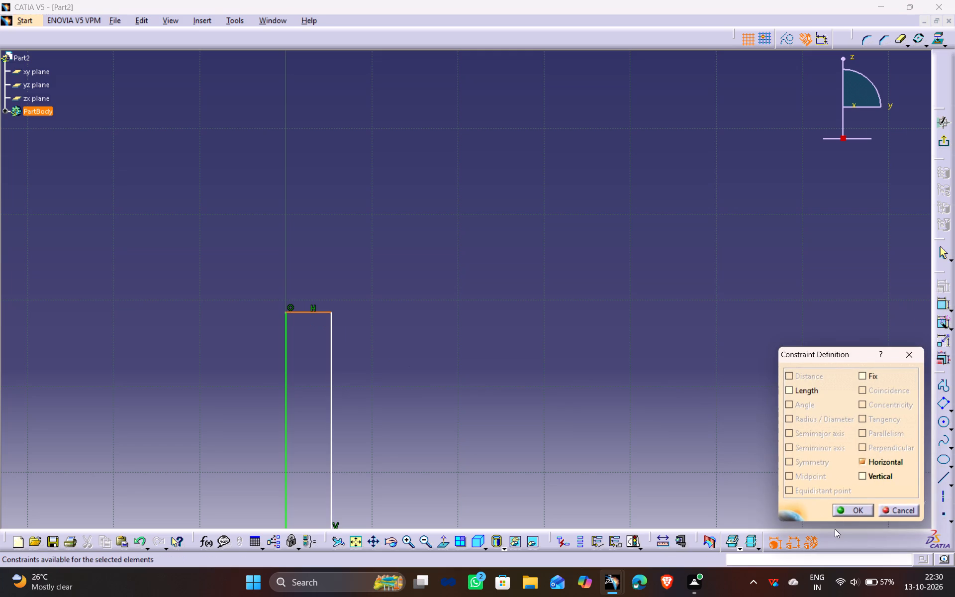
{"action": "left_click", "coordinate": [847, 510]}
{"action": "left_click", "coordinate": [679, 474]}
Dimension the short vertical edge at the bottom of the profile and set its length to 10 mm.
{"action": "middle_click_drag", "start_coordinate": [367, 306], "coordinate": [379, 417], "text": "ctrl"}
{"action": "middle_click_drag", "start_coordinate": [481, 487], "coordinate": [481, 367]}
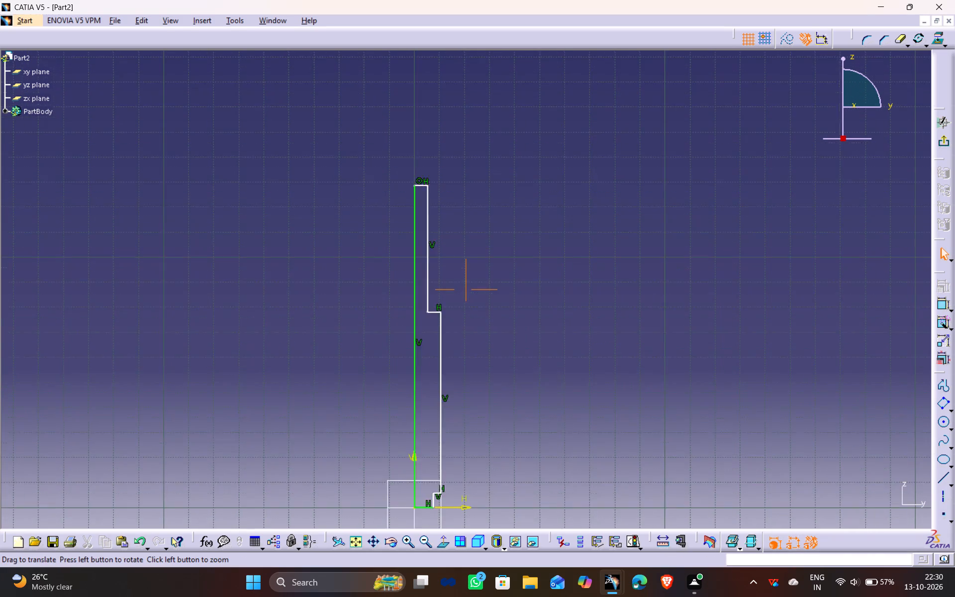
{"action": "middle_click_drag", "start_coordinate": [481, 367], "coordinate": [481, 294]}
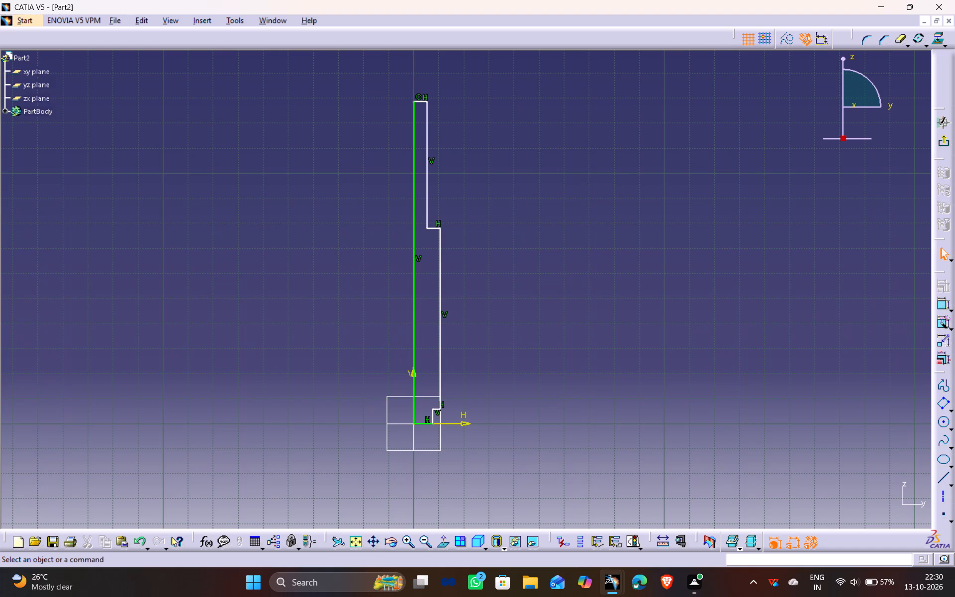
{"action": "left_click", "coordinate": [434, 416]}
{"action": "left_click", "coordinate": [942, 301]}
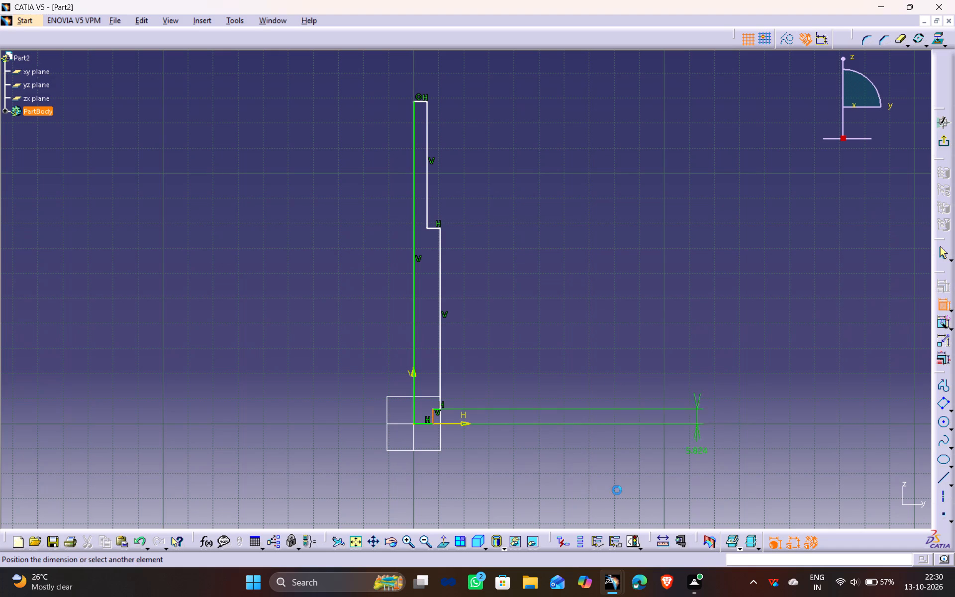
{"action": "left_click", "coordinate": [550, 469]}
{"action": "double_click", "coordinate": [556, 467]}
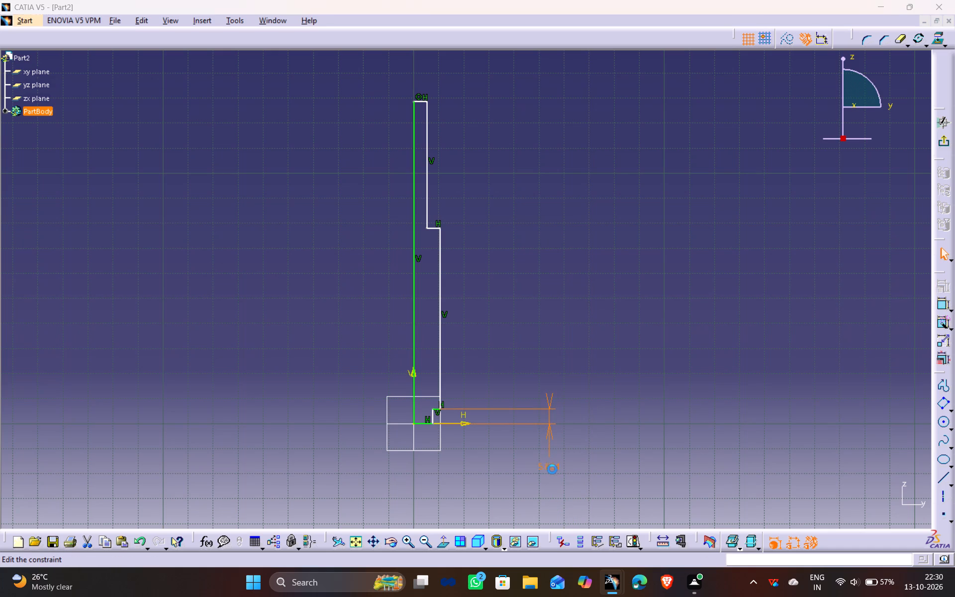
{"action": "type", "text": "10"}
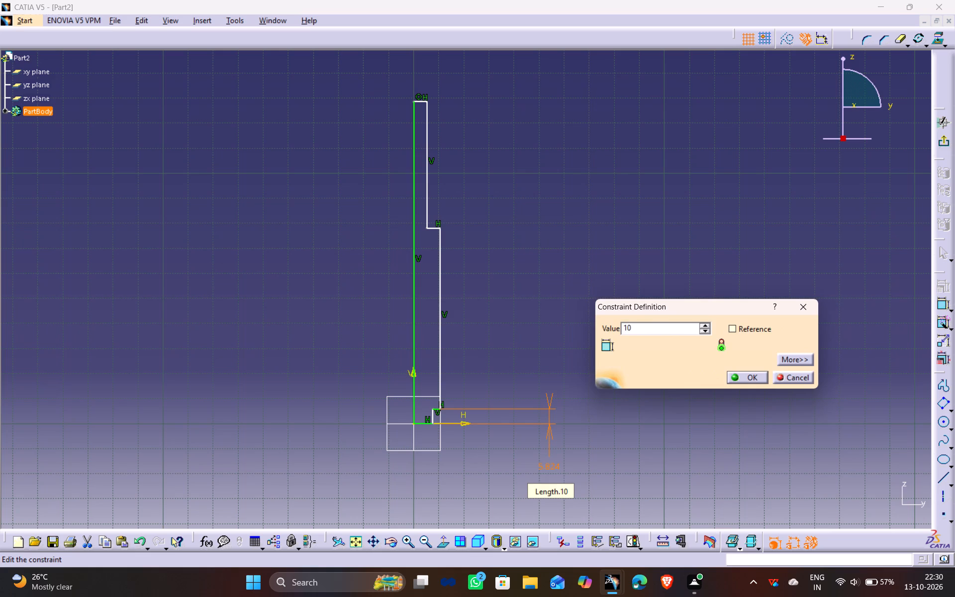
{"action": "key", "text": "Return"}
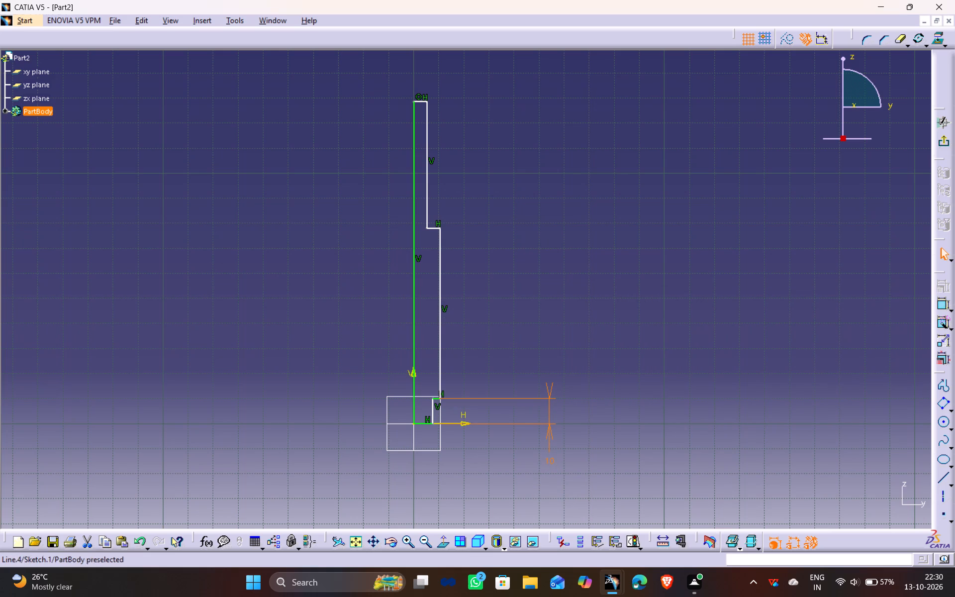
Dimension the long outer vertical edge of the profile and set its length to 88 mm.
{"action": "left_click", "coordinate": [444, 321]}
{"action": "left_click", "coordinate": [437, 334]}
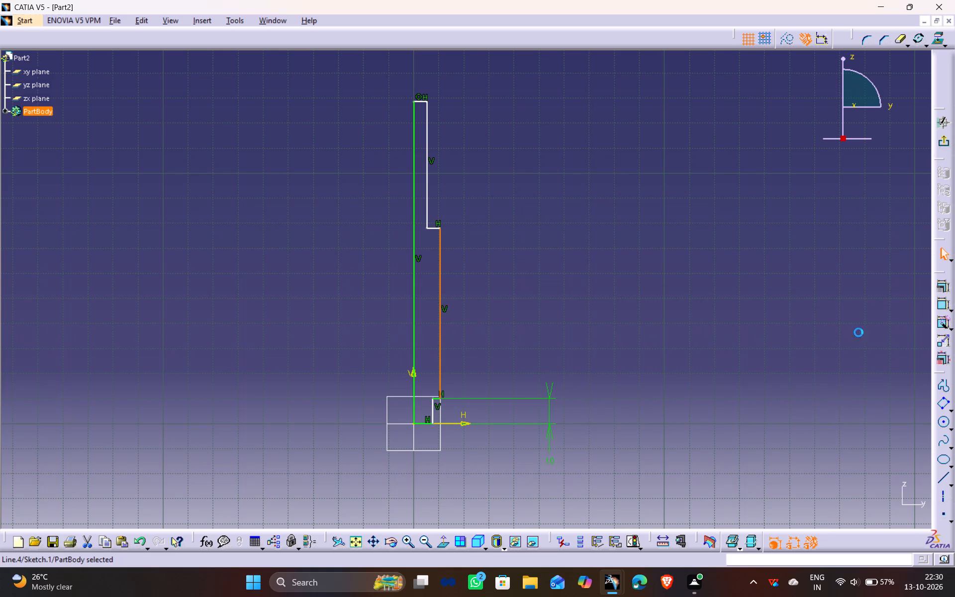
{"action": "left_click", "coordinate": [940, 301]}
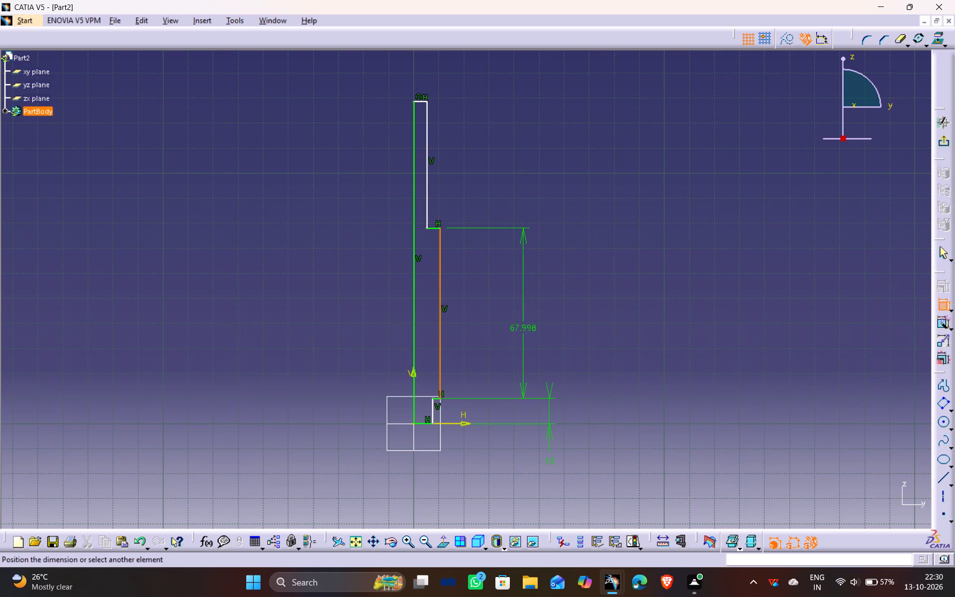
{"action": "left_click", "coordinate": [524, 330]}
{"action": "double_click", "coordinate": [529, 324]}
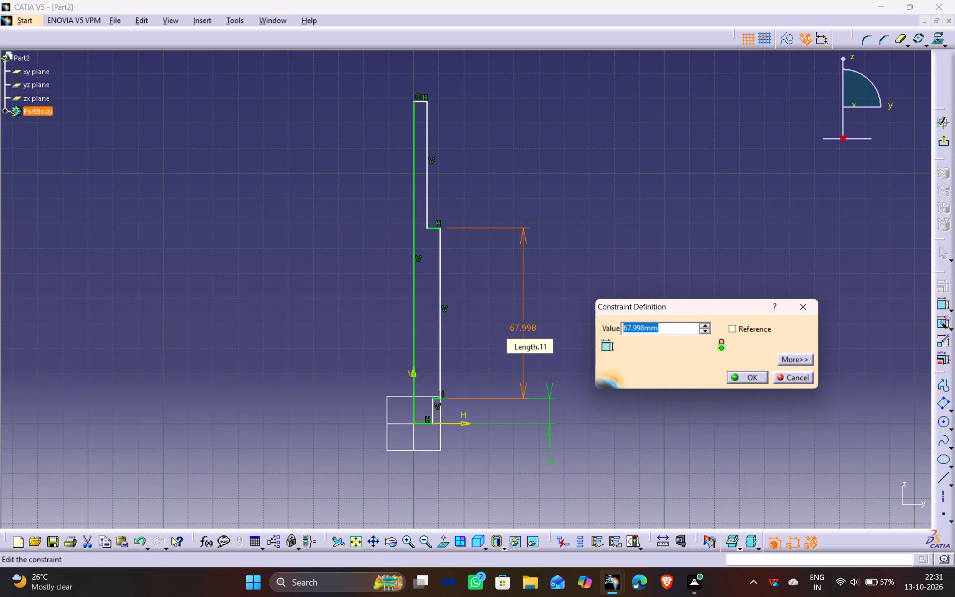
{"action": "type", "text": "88"}
{"action": "key", "text": "Return"}
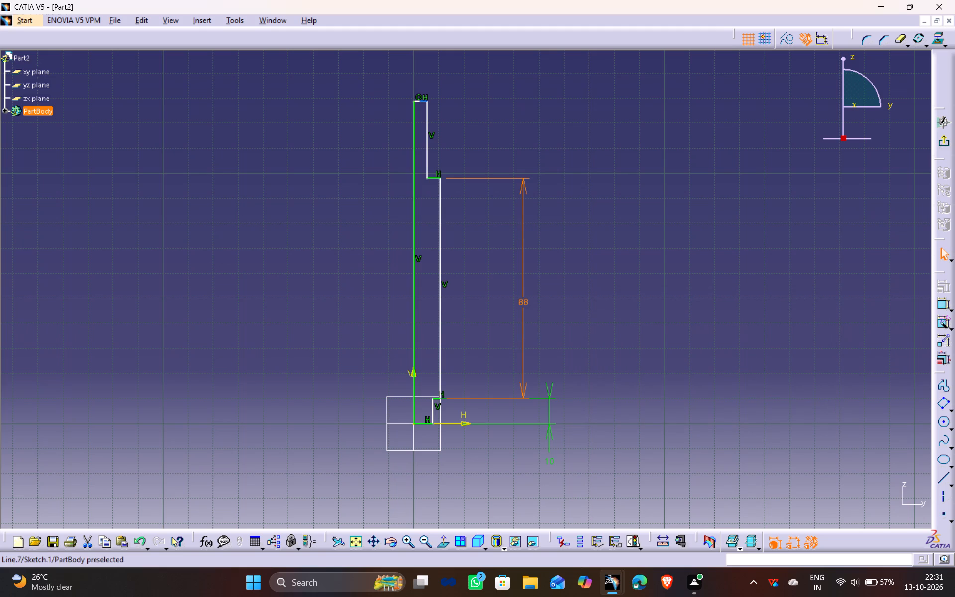
Dimension the upper inner vertical edge of the stepped profile and set its length to 50 mm.
{"action": "middle_click_drag", "start_coordinate": [415, 102], "coordinate": [376, 298]}
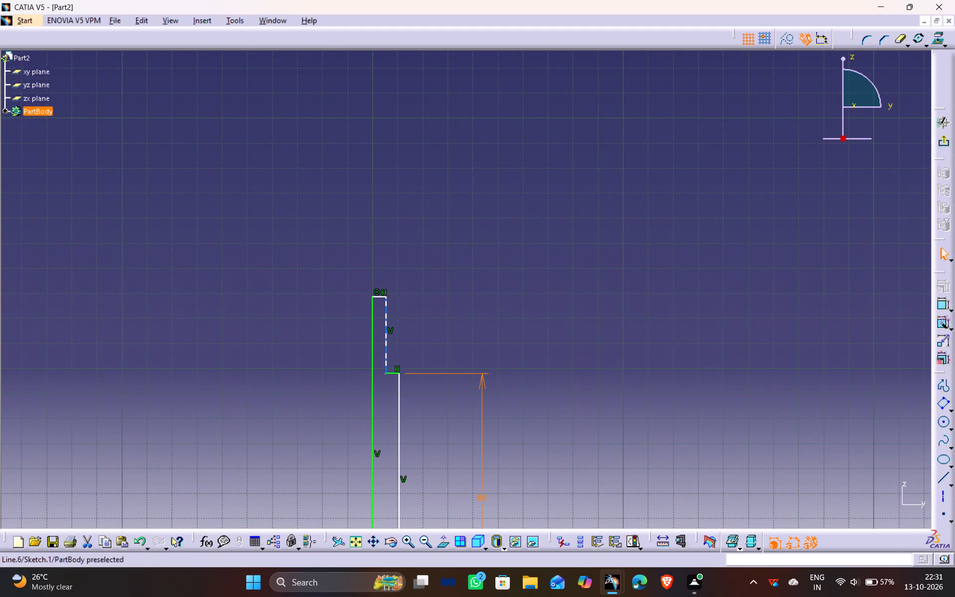
{"action": "left_click", "coordinate": [388, 338]}
{"action": "left_click", "coordinate": [941, 306]}
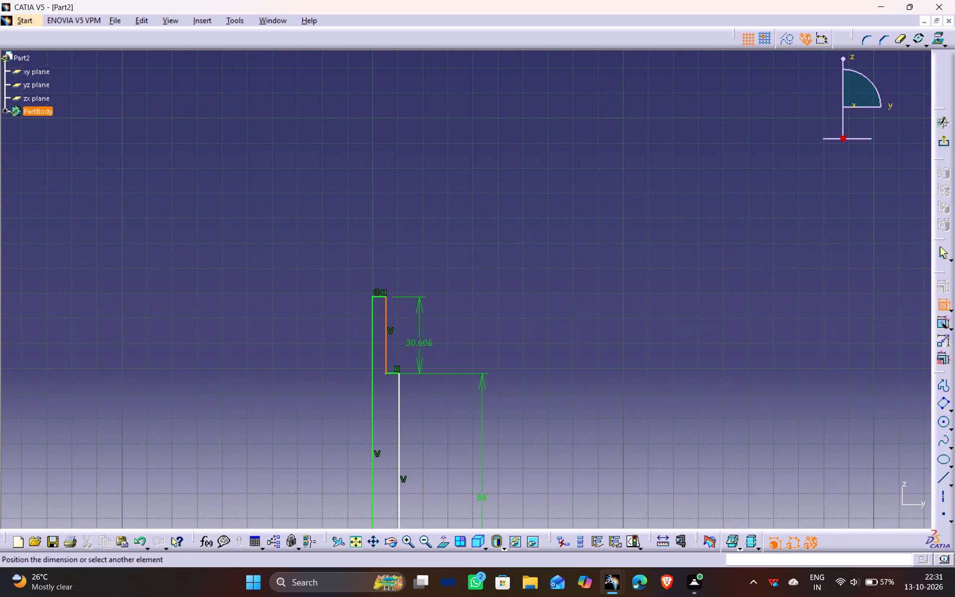
{"action": "left_click", "coordinate": [480, 341]}
{"action": "double_click", "coordinate": [483, 336]}
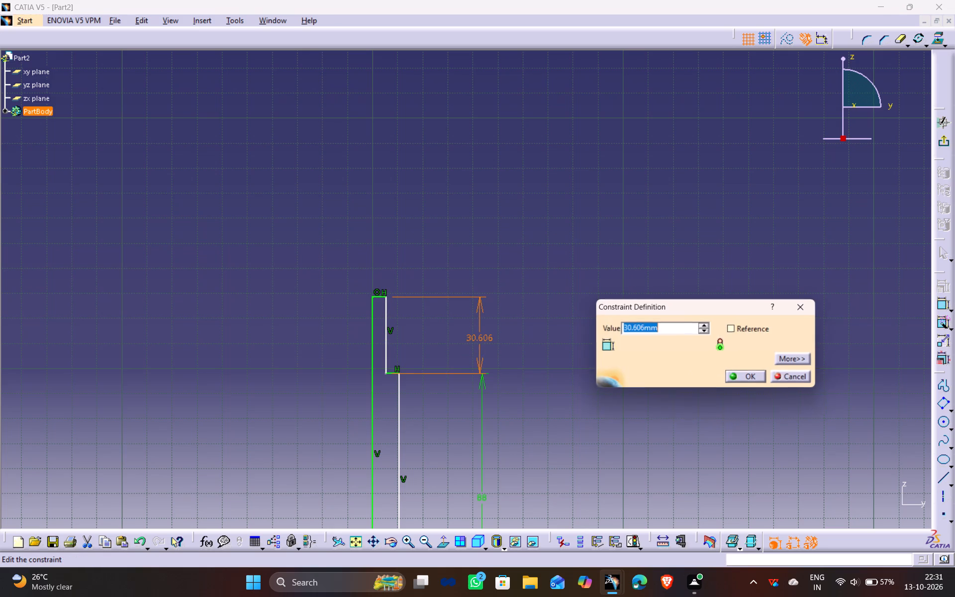
{"action": "type", "text": "50"}
{"action": "key", "text": "Return"}
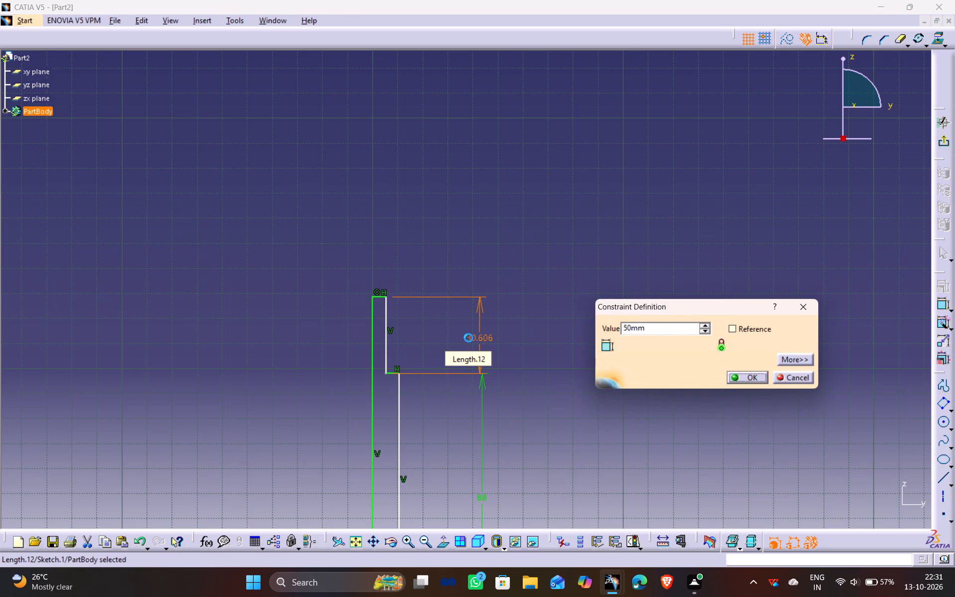
{"action": "left_click", "coordinate": [430, 321]}
Dimension the short bottom vertical edge from the vertical axis and set the distance to 19/2 (9.5 mm).
{"action": "middle_click_drag", "start_coordinate": [414, 200], "coordinate": [434, 266], "text": "ctrl"}
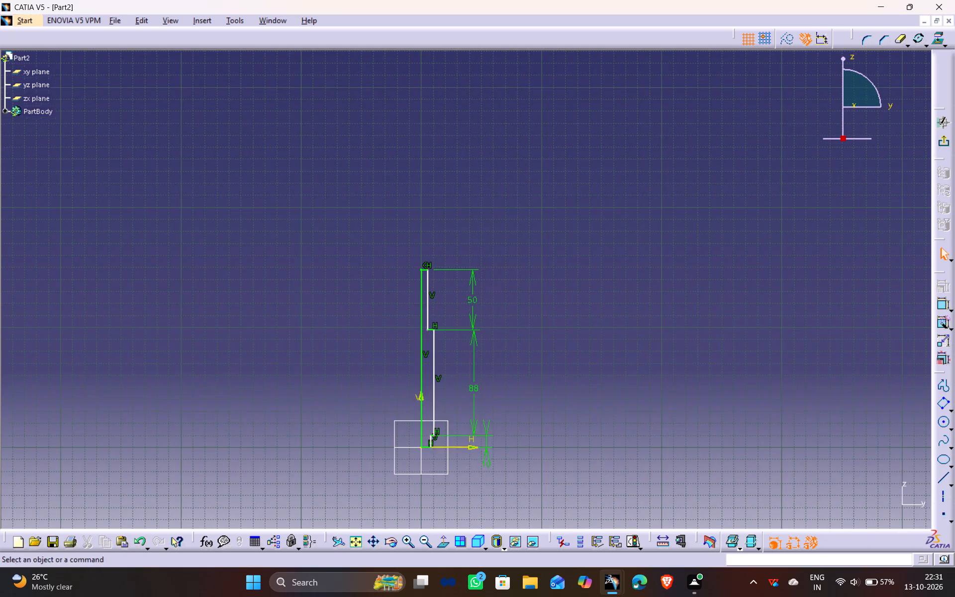
{"action": "middle_click_drag", "start_coordinate": [514, 482], "coordinate": [535, 355]}
{"action": "middle_click_drag", "start_coordinate": [493, 438], "coordinate": [514, 309], "text": "ctrl"}
{"action": "middle_click_drag", "start_coordinate": [443, 408], "coordinate": [480, 374]}
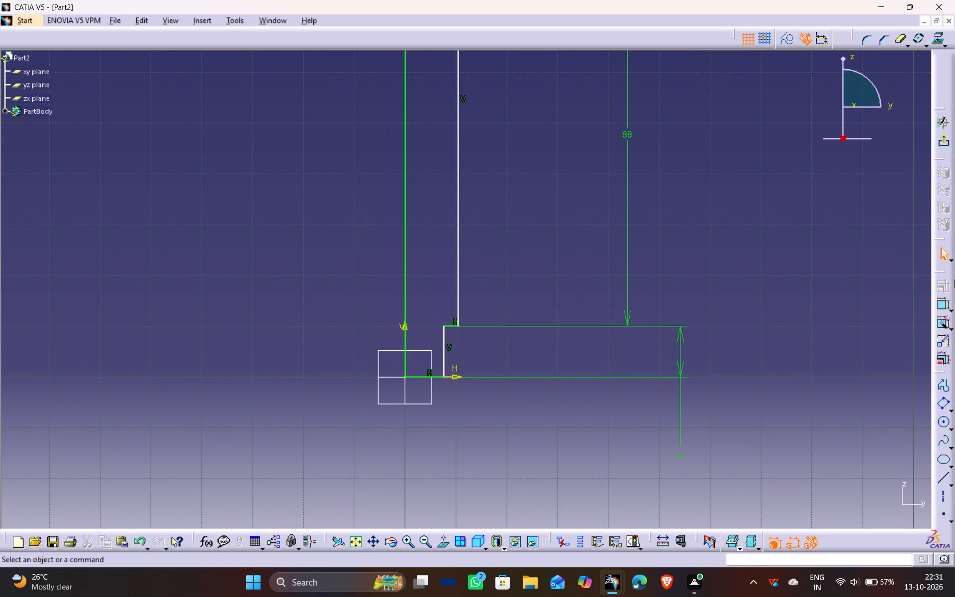
{"action": "left_click", "coordinate": [939, 305]}
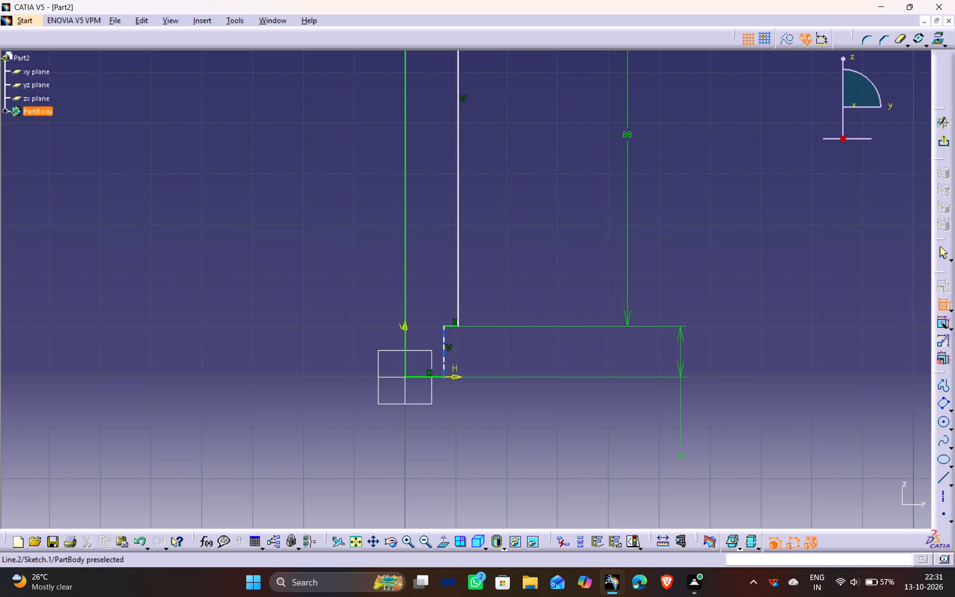
{"action": "left_click", "coordinate": [445, 346]}
{"action": "left_click", "coordinate": [405, 341]}
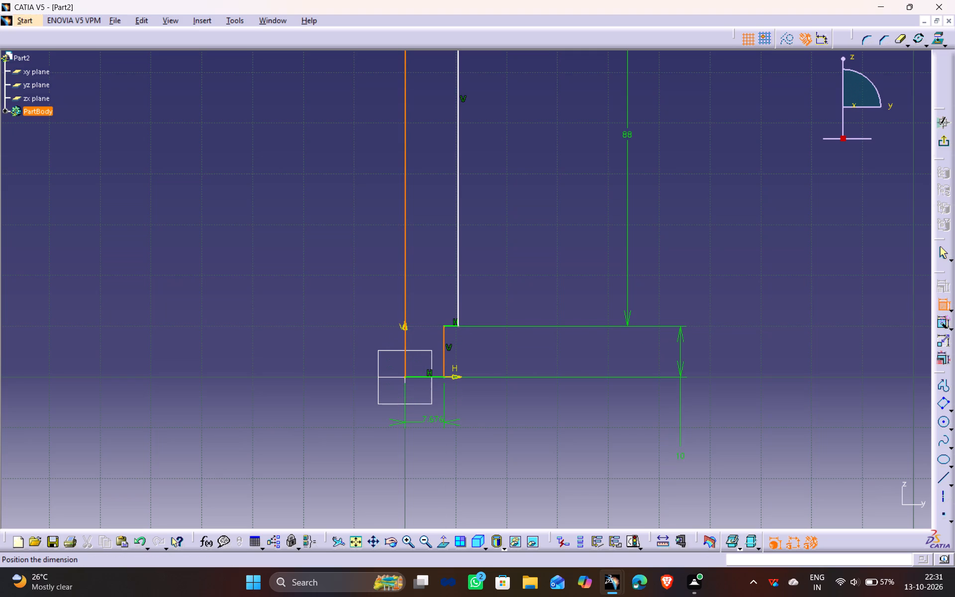
{"action": "left_click", "coordinate": [434, 423]}
{"action": "double_click", "coordinate": [433, 418]}
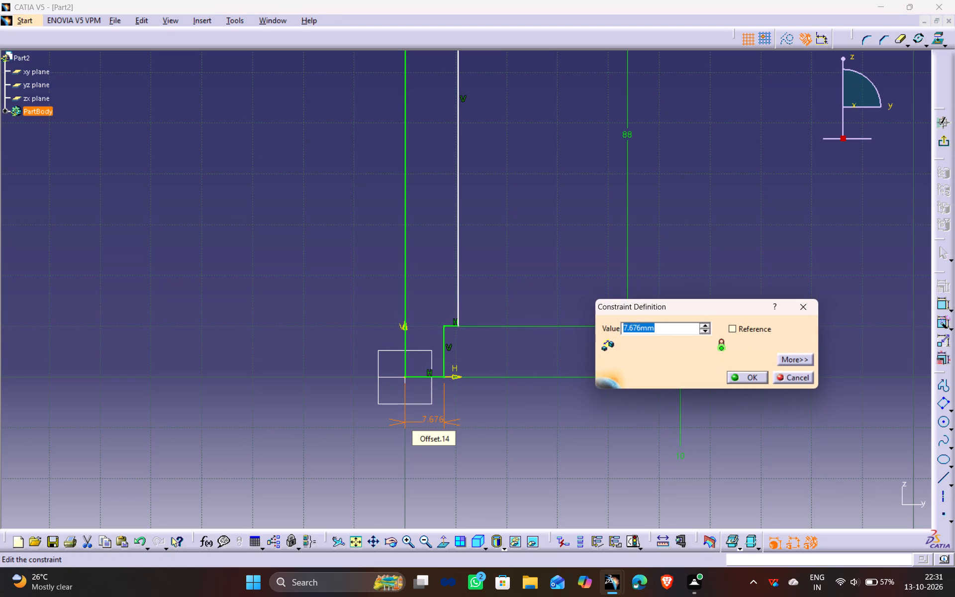
{"action": "type", "text": "19/2"}
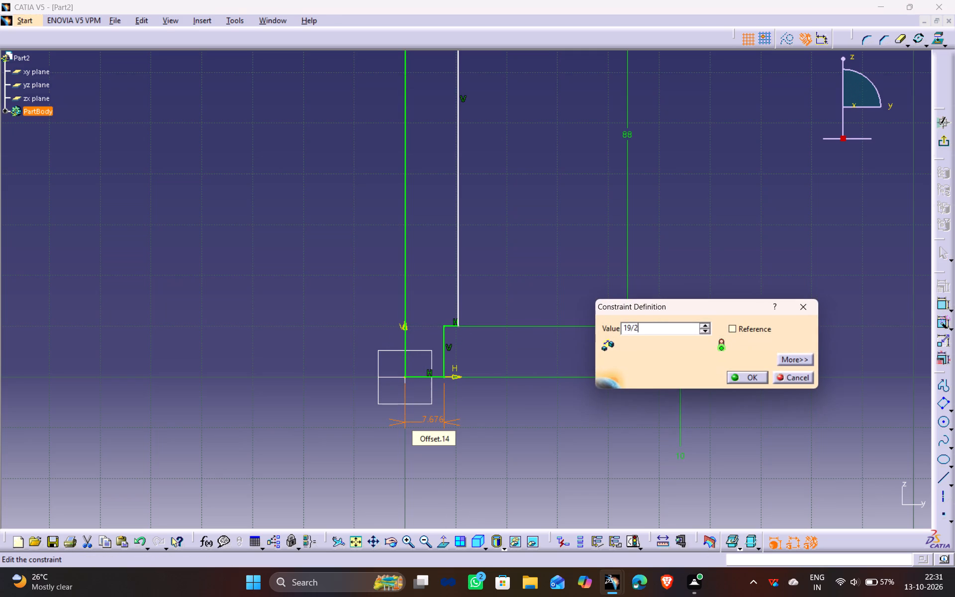
{"action": "key", "text": "Return"}
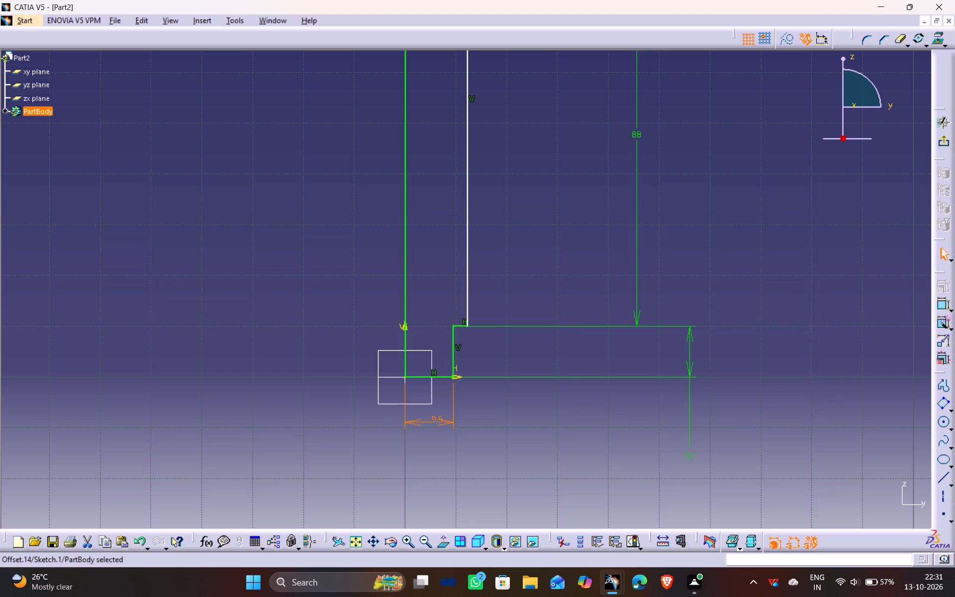
{"action": "left_click", "coordinate": [526, 217]}
Dimension the long outer vertical edge from the vertical axis and set the distance to 23/2 (11.5 mm).
{"action": "middle_click_drag", "start_coordinate": [523, 153], "coordinate": [536, 251]}
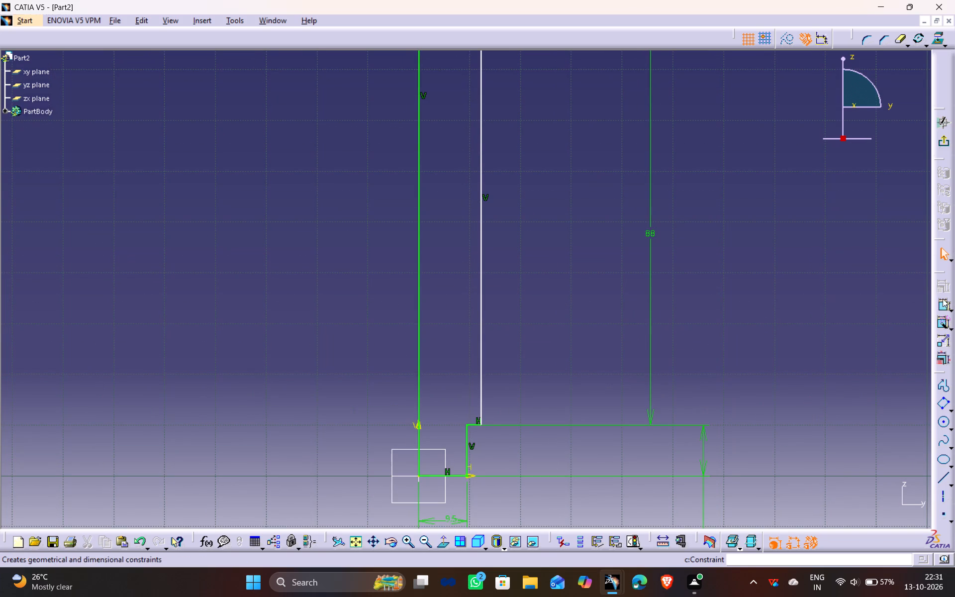
{"action": "left_click", "coordinate": [942, 298]}
{"action": "left_click", "coordinate": [479, 270]}
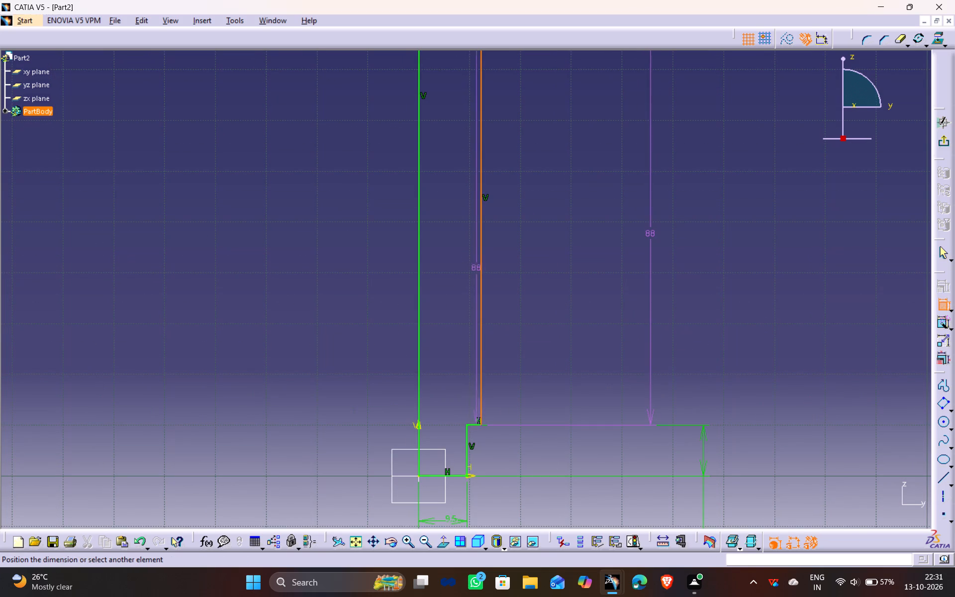
{"action": "left_click", "coordinate": [419, 289]}
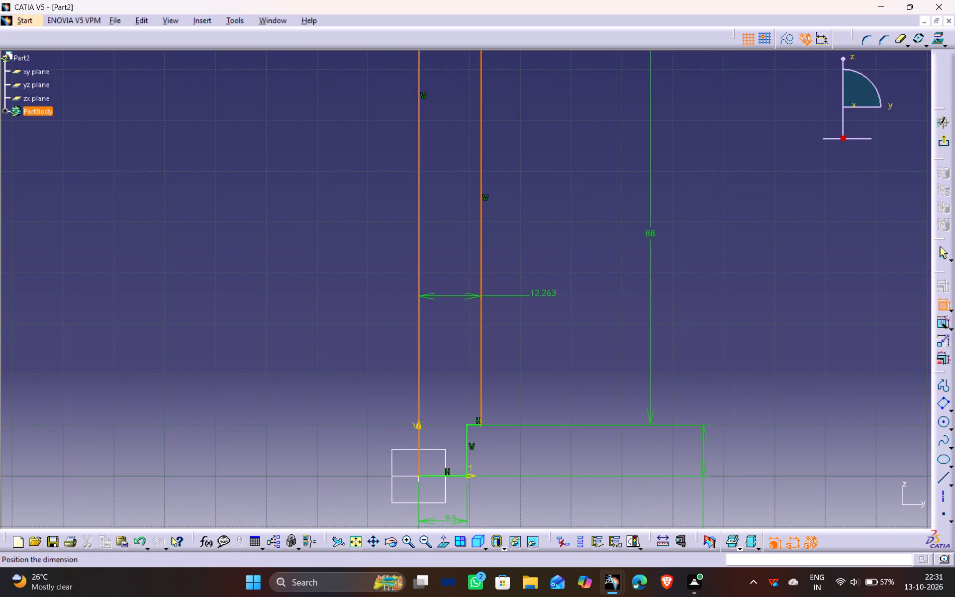
{"action": "left_click", "coordinate": [546, 293]}
{"action": "double_click", "coordinate": [548, 290]}
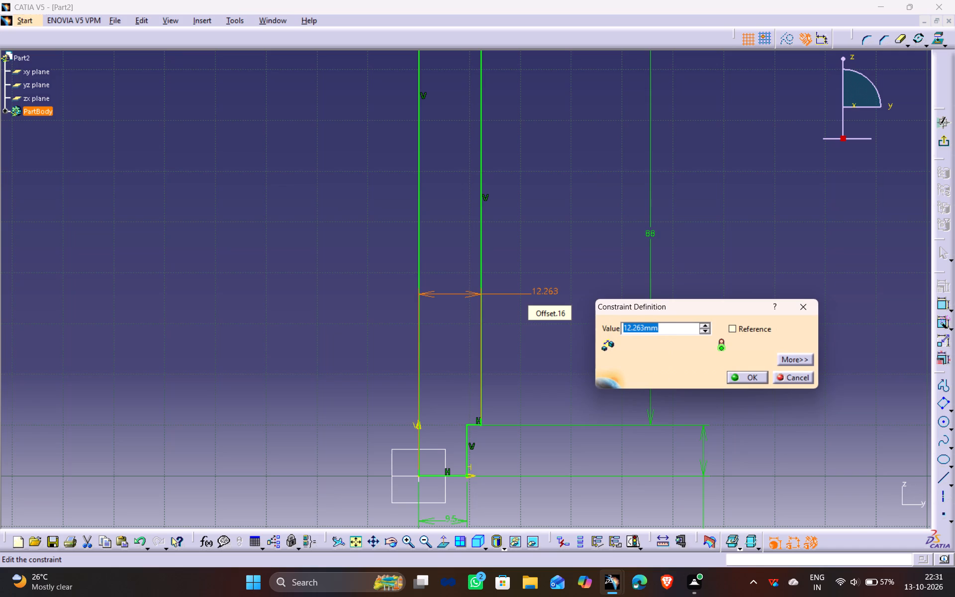
{"action": "type", "text": "23"}
{"action": "type", "text": "/2"}
{"action": "key", "text": "Return"}
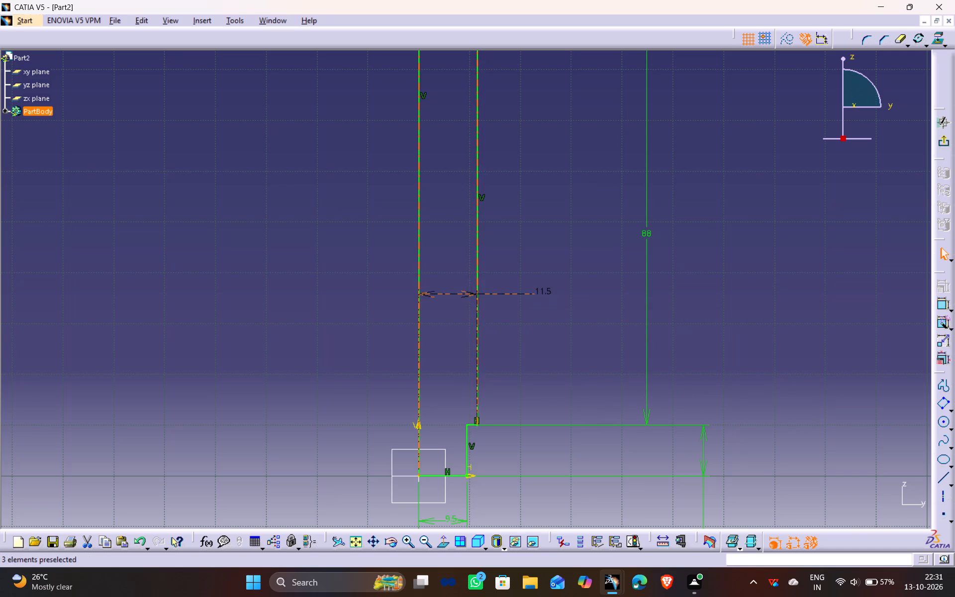
{"action": "left_click", "coordinate": [500, 173]}
Dimension the uppermost stepped vertical edge from the vertical axis and set the distance to 5 mm.
{"action": "middle_click_drag", "start_coordinate": [539, 161], "coordinate": [537, 200]}
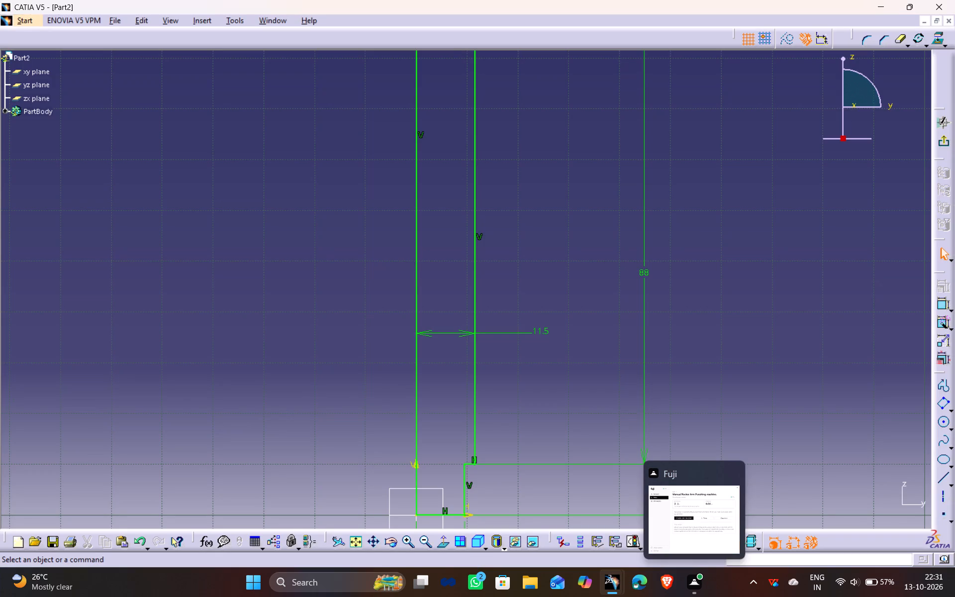
{"action": "middle_click_drag", "start_coordinate": [520, 230], "coordinate": [528, 273], "text": "ctrl"}
{"action": "middle_click_drag", "start_coordinate": [528, 195], "coordinate": [496, 387]}
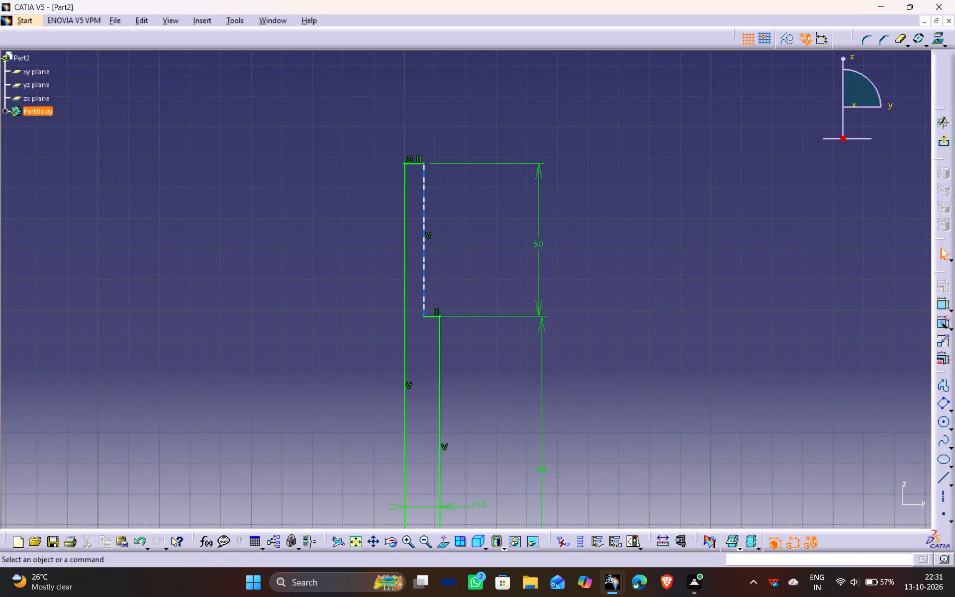
{"action": "left_click", "coordinate": [422, 272]}
{"action": "left_click", "coordinate": [405, 290], "text": "ctrl"}
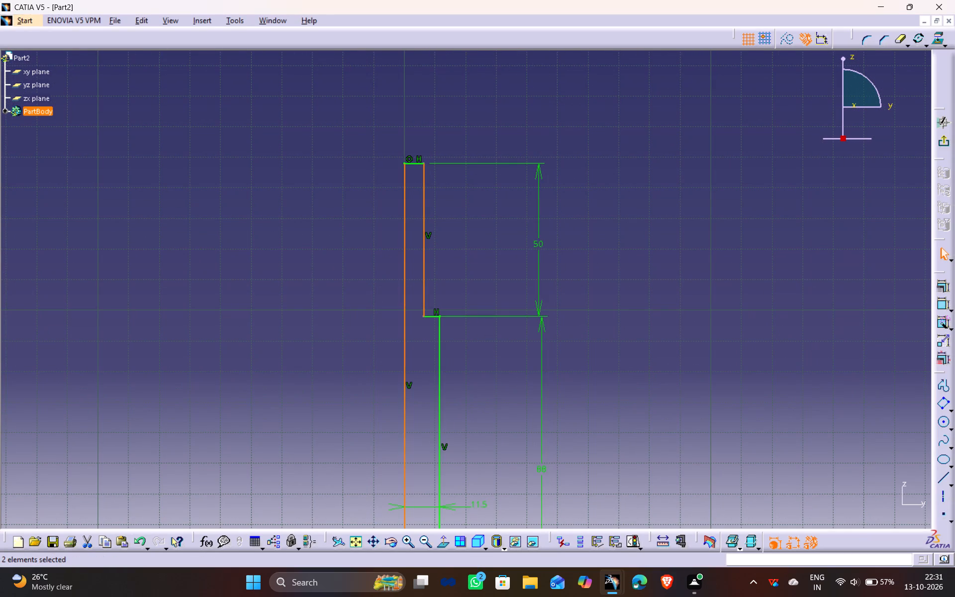
{"action": "left_click", "coordinate": [939, 304]}
{"action": "left_click", "coordinate": [480, 119]}
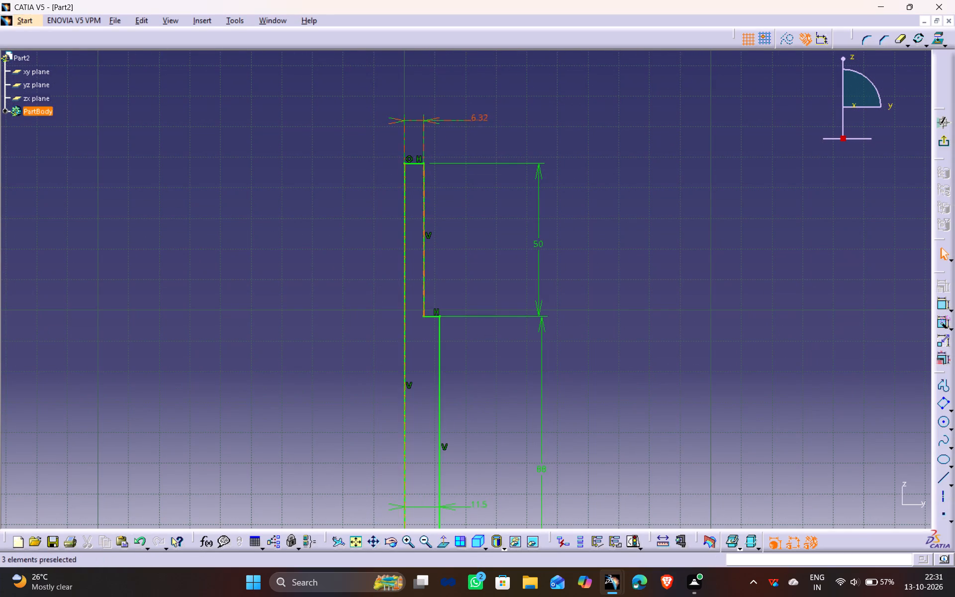
{"action": "double_click", "coordinate": [483, 116]}
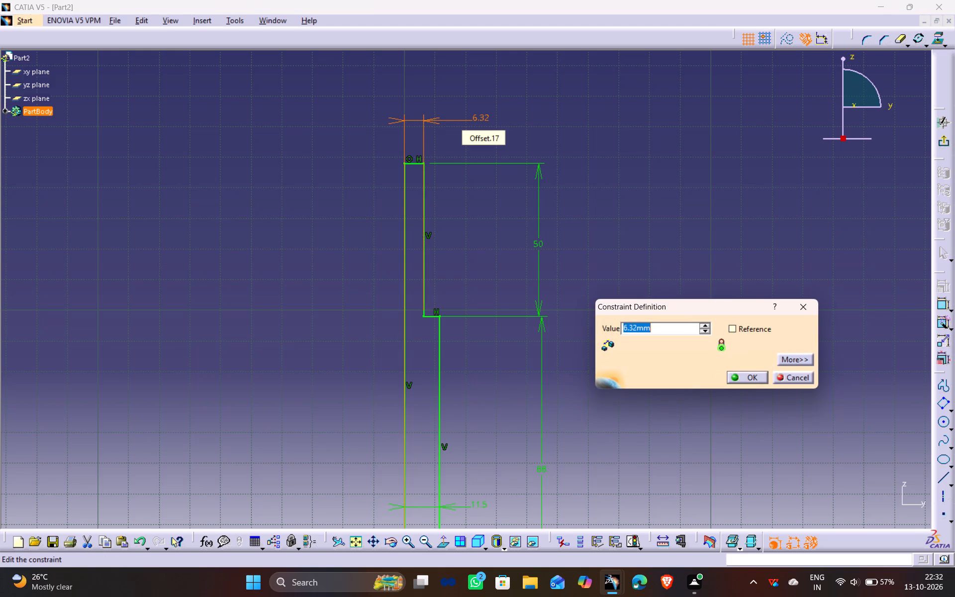
{"action": "key", "text": "5"}
{"action": "key", "text": "Return"}
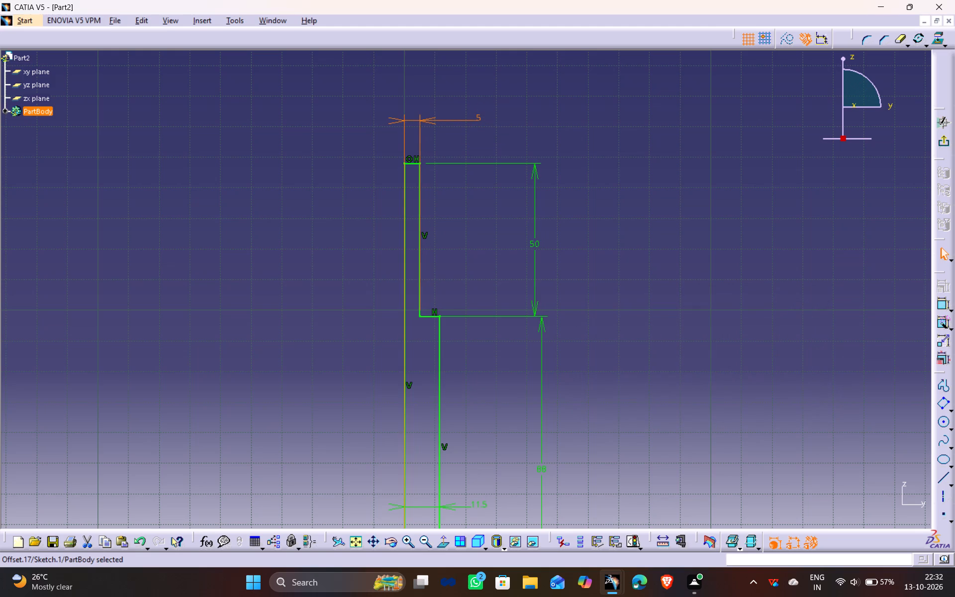
{"action": "left_click", "coordinate": [480, 229]}
Exit the finished profile sketch and return to the 3D part.
{"action": "middle_click_drag", "start_coordinate": [495, 170], "coordinate": [504, 245], "text": "ctrl"}
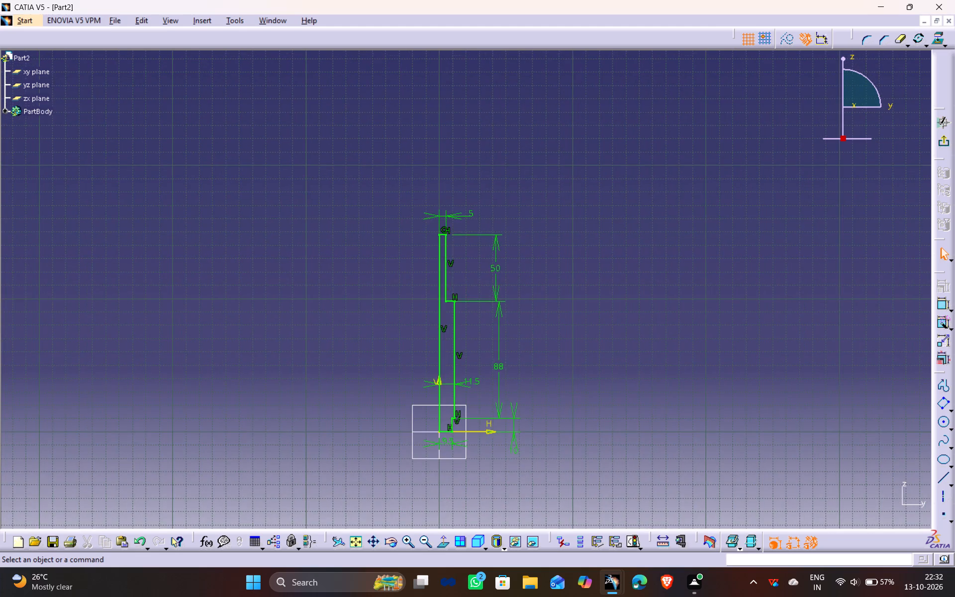
{"action": "middle_click_drag", "start_coordinate": [489, 399], "coordinate": [490, 351]}
{"action": "middle_click_drag", "start_coordinate": [488, 481], "coordinate": [487, 469], "text": "ctrl"}
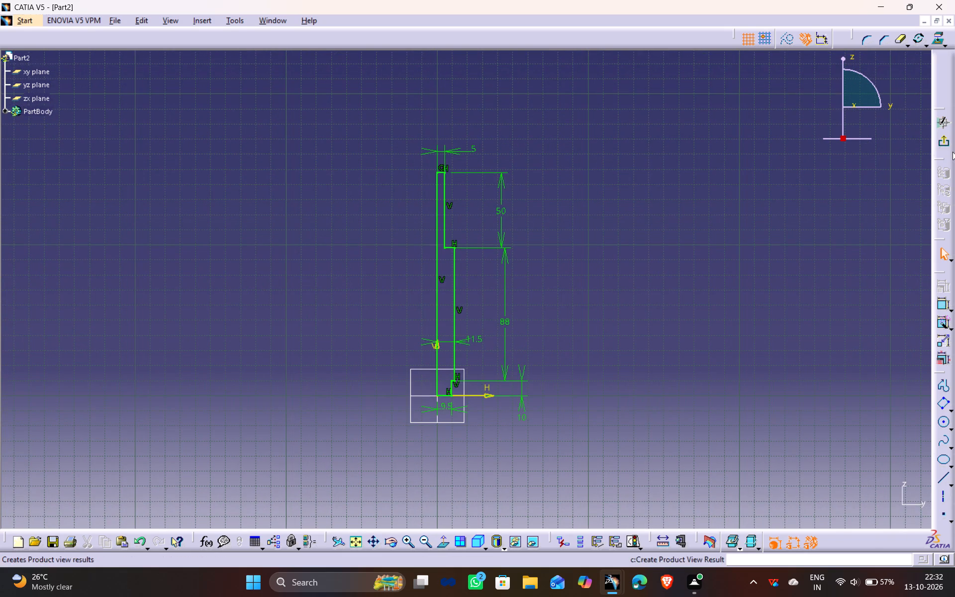
{"action": "left_click", "coordinate": [943, 140]}
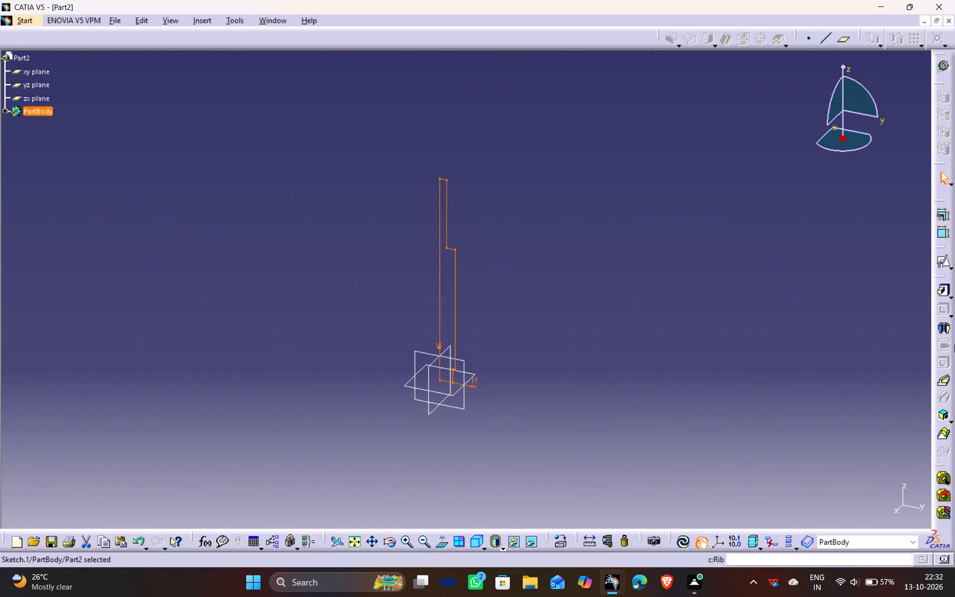
Create a 360-degree Shaft from the stepped profile, using its vertical edge on the sketch axis as the rotation axis.
{"action": "middle_click_drag", "start_coordinate": [490, 381], "coordinate": [471, 269], "text": "ctrl"}
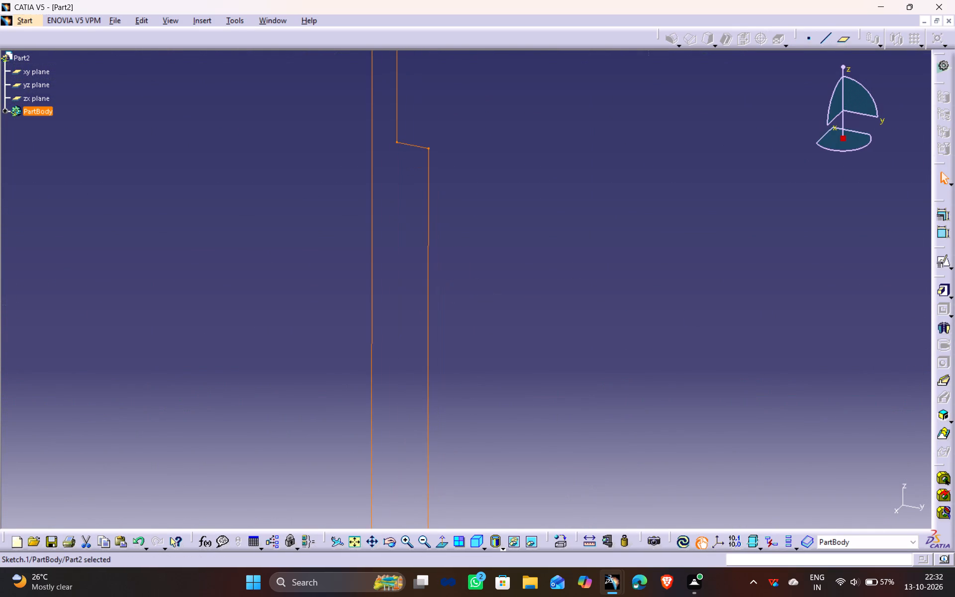
{"action": "middle_click_drag", "start_coordinate": [453, 185], "coordinate": [460, 309], "text": "ctrl"}
{"action": "middle_click_drag", "start_coordinate": [491, 419], "coordinate": [504, 391]}
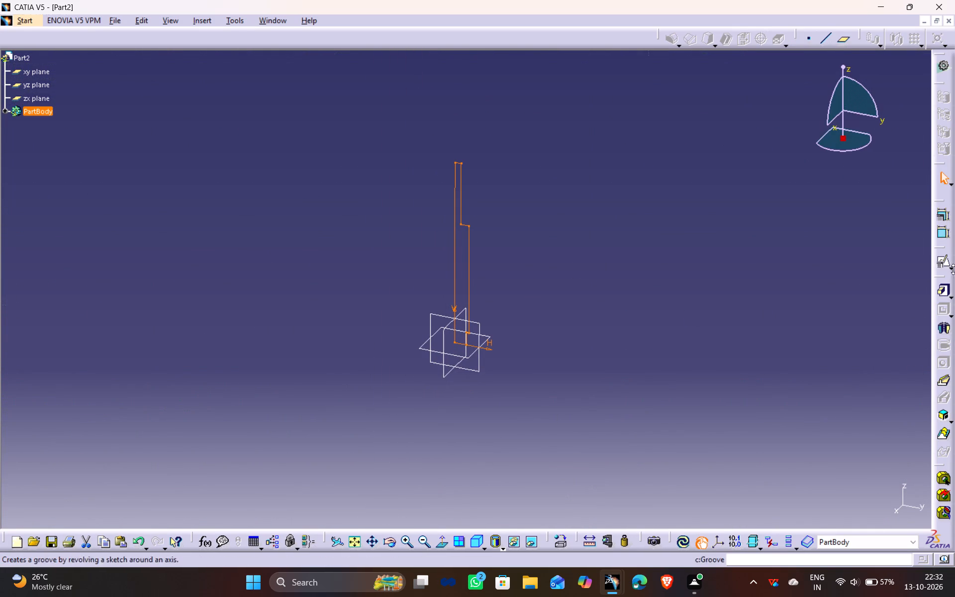
{"action": "left_click", "coordinate": [943, 325]}
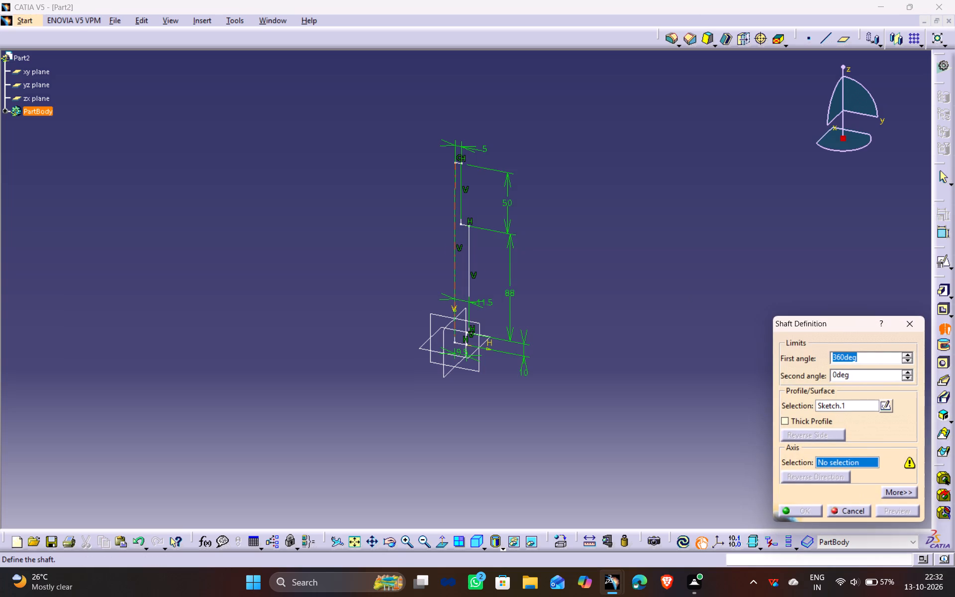
{"action": "left_click", "coordinate": [453, 241]}
{"action": "left_click", "coordinate": [906, 508]}
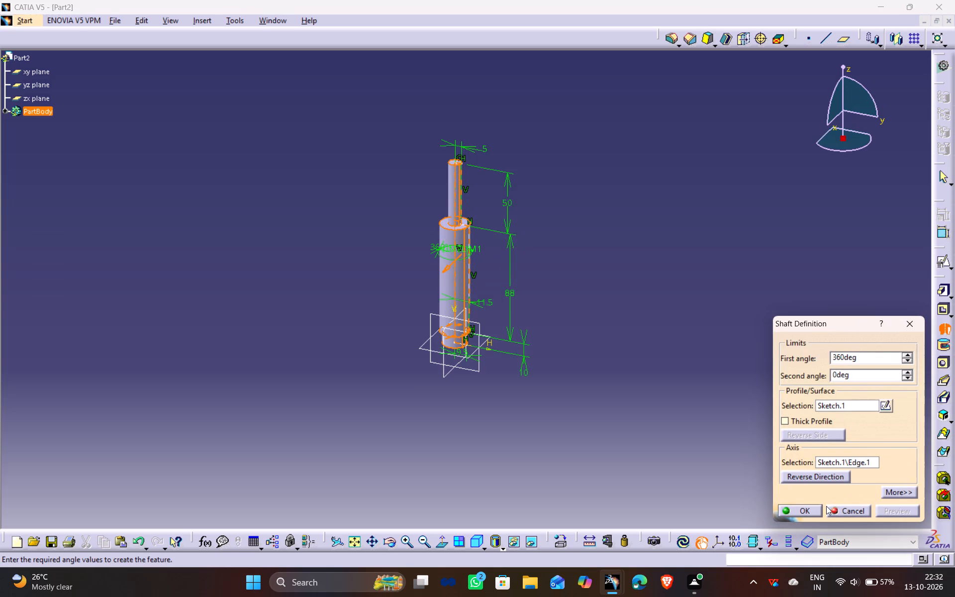
{"action": "left_click", "coordinate": [808, 510]}
{"action": "left_click", "coordinate": [418, 397]}
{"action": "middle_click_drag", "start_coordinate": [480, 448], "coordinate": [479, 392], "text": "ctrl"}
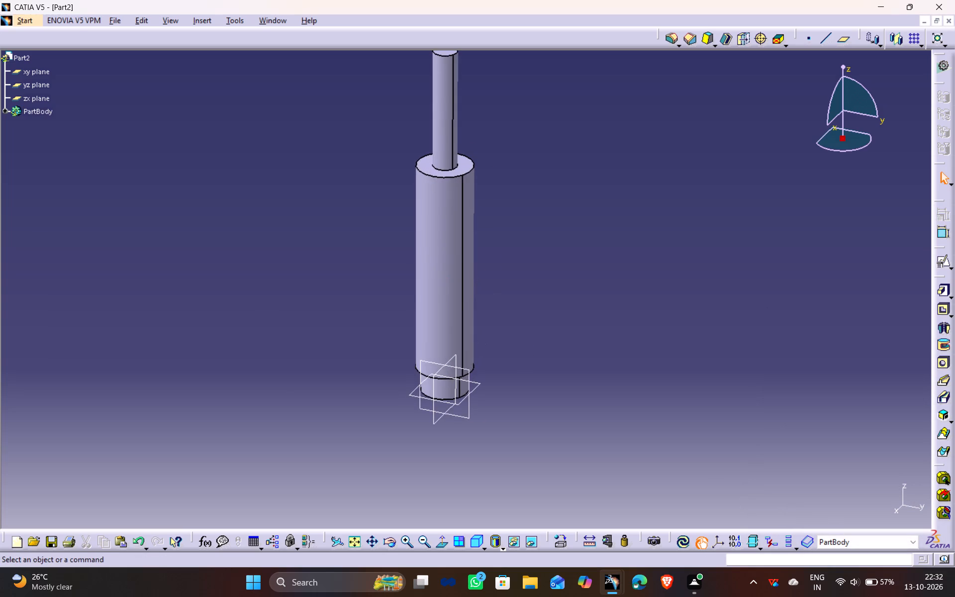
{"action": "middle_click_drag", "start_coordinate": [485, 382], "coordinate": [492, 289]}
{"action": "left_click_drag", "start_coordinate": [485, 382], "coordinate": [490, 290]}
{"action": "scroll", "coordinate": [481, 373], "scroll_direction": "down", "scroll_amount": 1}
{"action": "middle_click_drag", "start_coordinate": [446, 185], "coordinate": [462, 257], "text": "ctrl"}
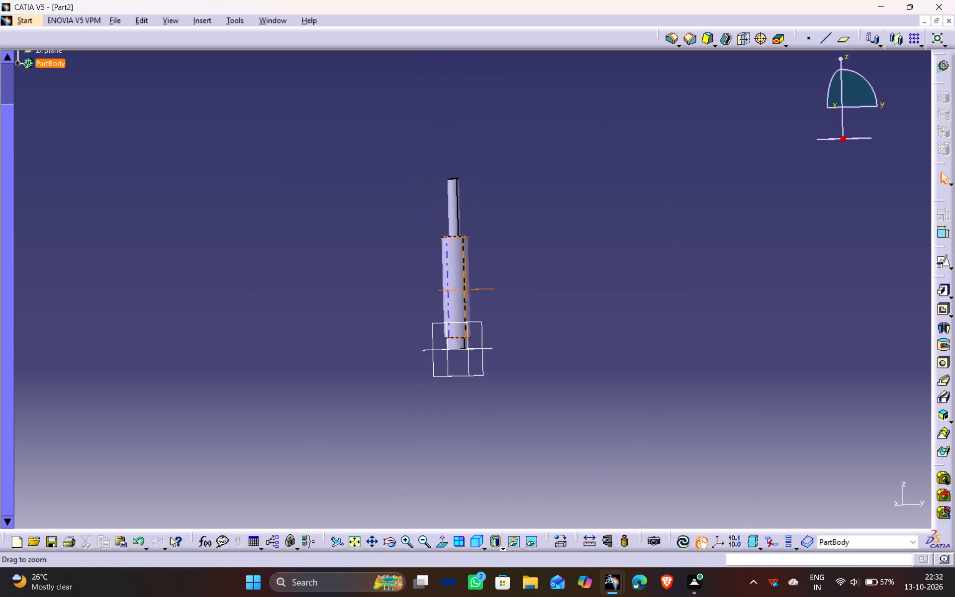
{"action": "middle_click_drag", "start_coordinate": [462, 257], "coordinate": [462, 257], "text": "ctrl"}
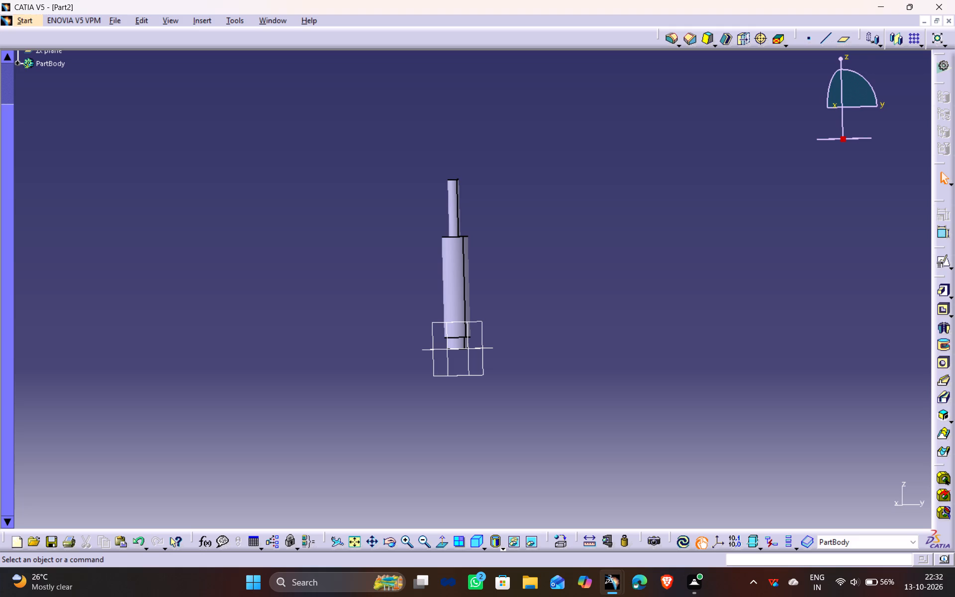
Save the part as A30-2 in the Documents folder as a CATPart.
{"action": "key", "text": "ctrl+s"}
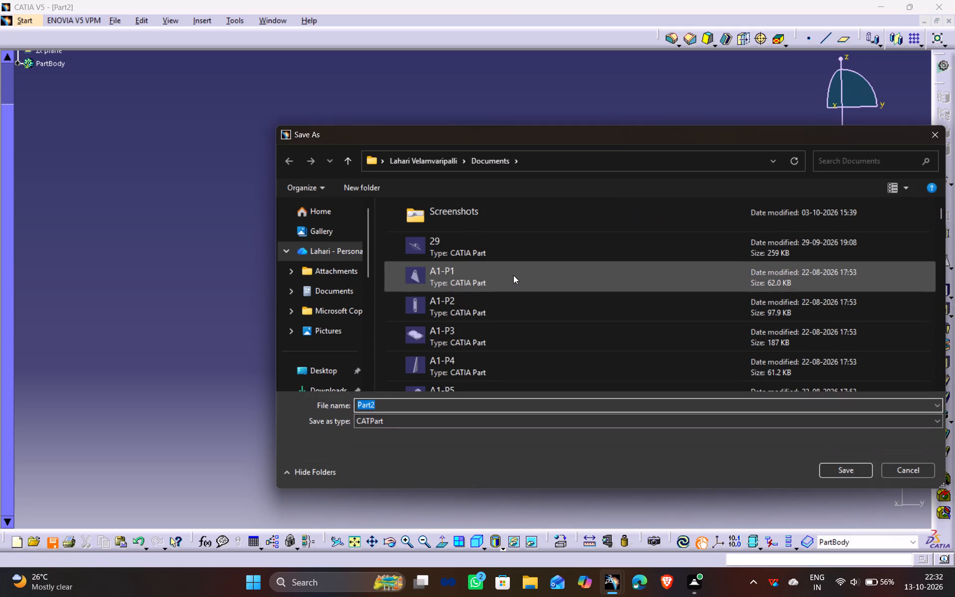
{"action": "key", "text": "BackSpace"}
{"action": "type", "text": "A30-2"}
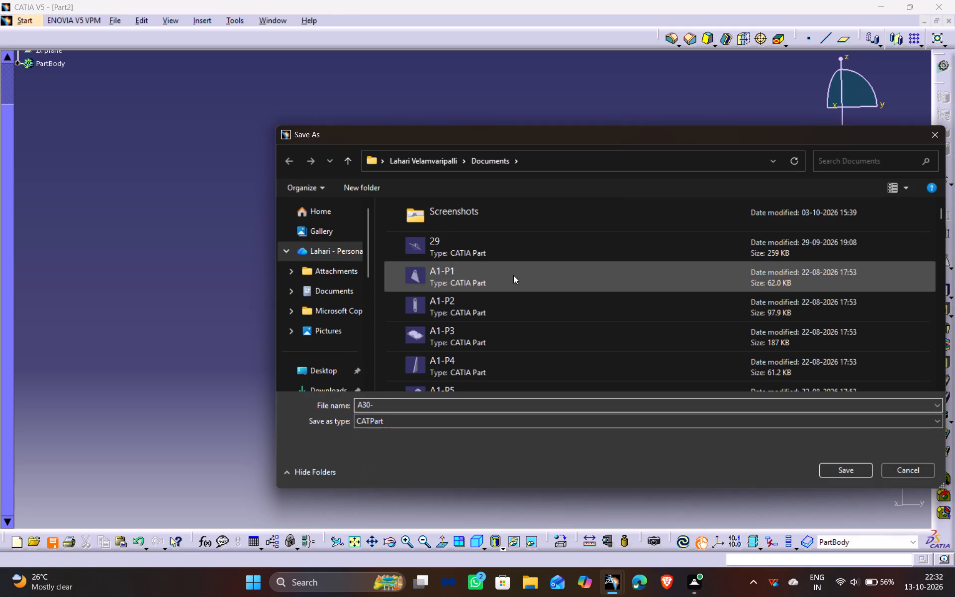
{"action": "key", "text": "Return"}
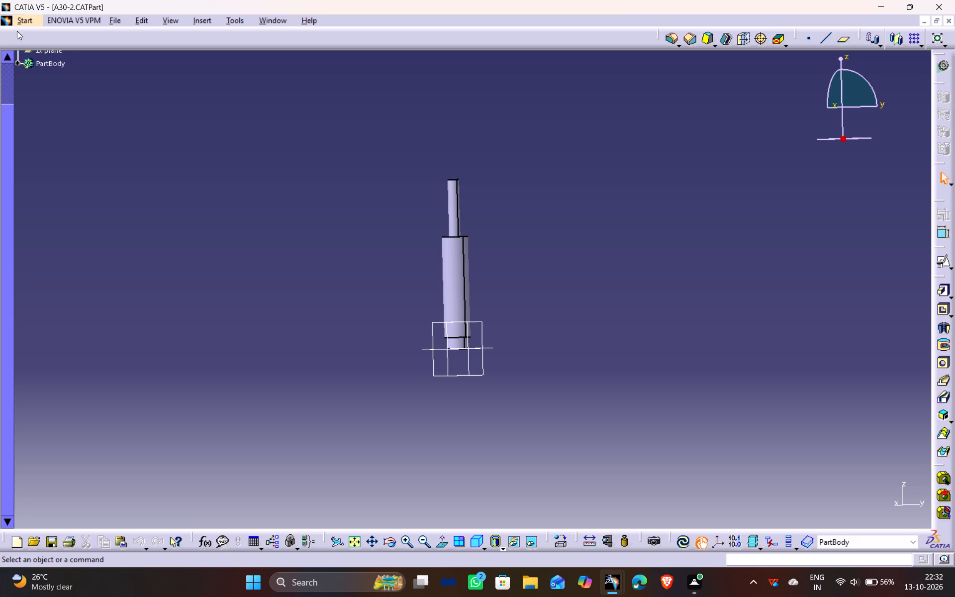
Start a new part in the Part Design workbench.
{"action": "left_click", "coordinate": [21, 23]}
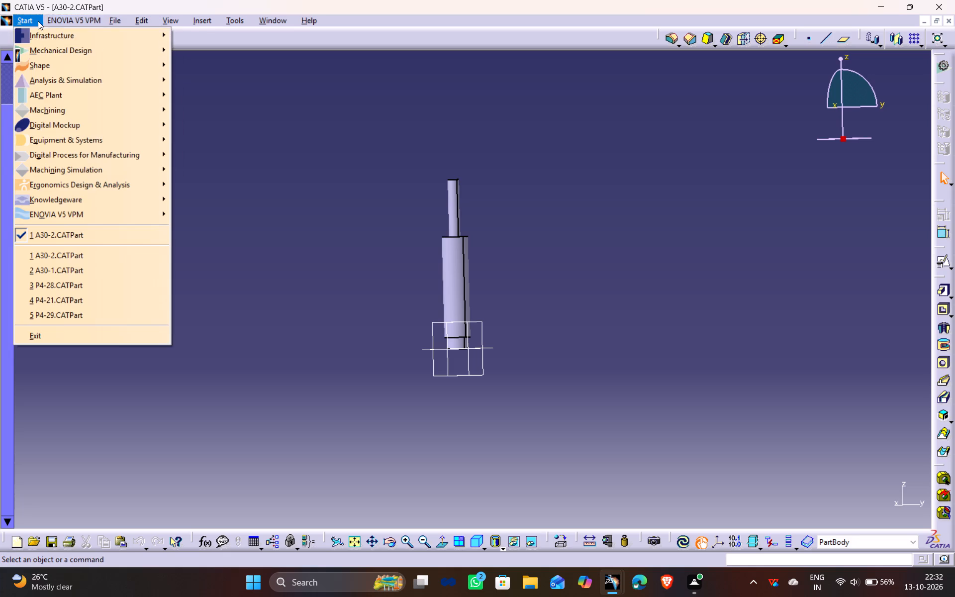
{"action": "left_click", "coordinate": [50, 50]}
{"action": "left_click", "coordinate": [262, 50]}
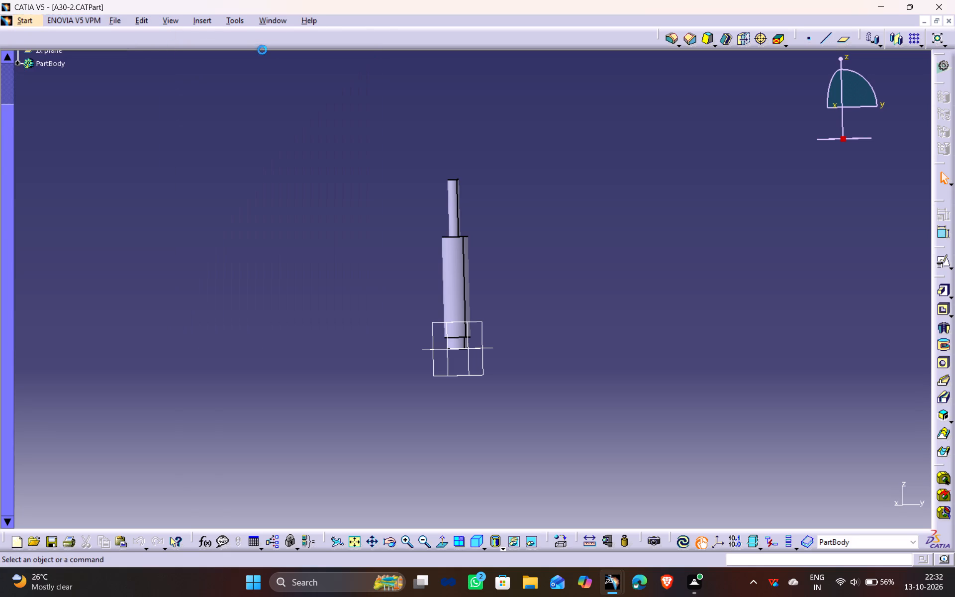
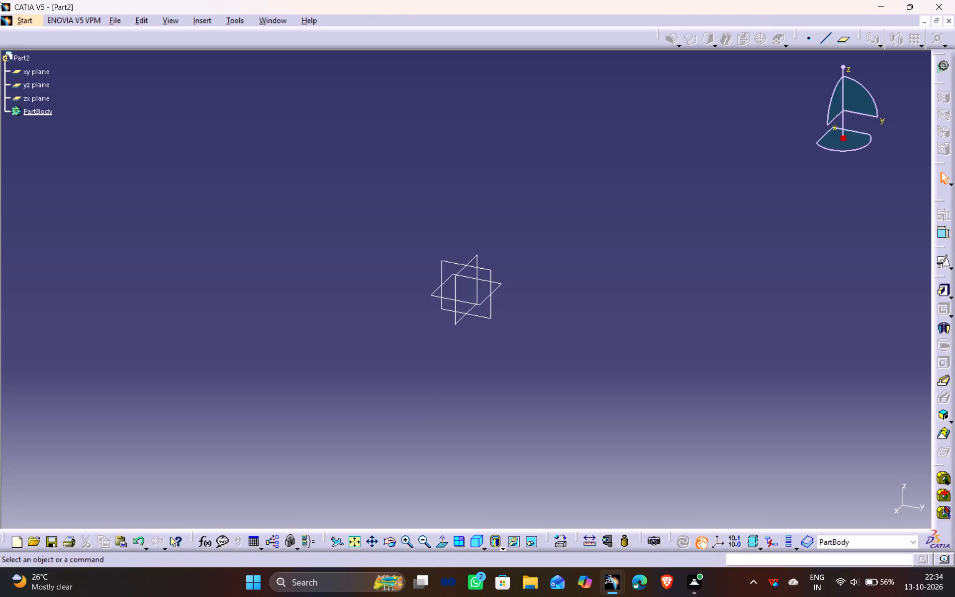
Open a positioned sketch on the xy plane with the H direction reversed and the axes swapped.
{"action": "left_click", "coordinate": [495, 285]}
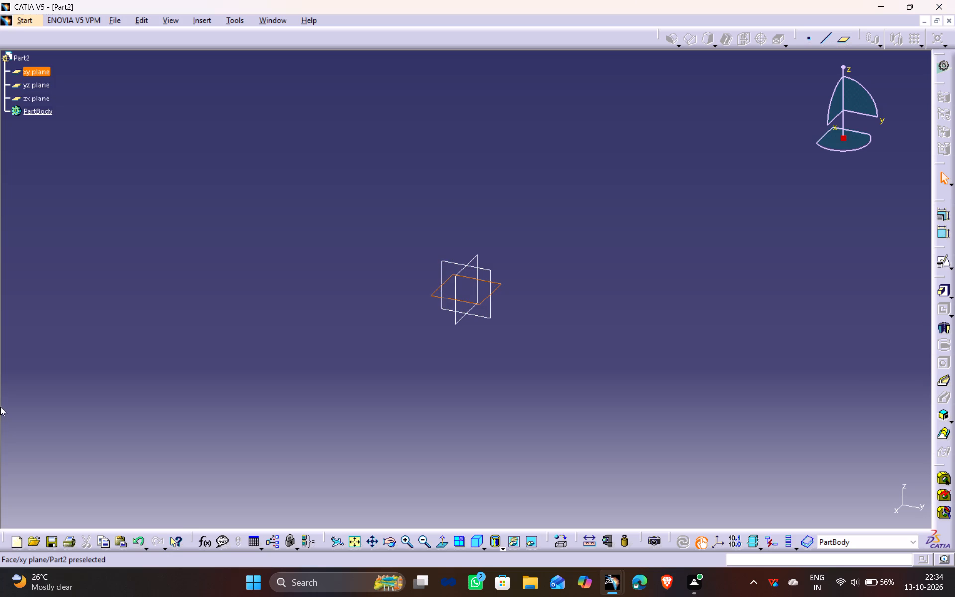
{"action": "left_click", "coordinate": [948, 266]}
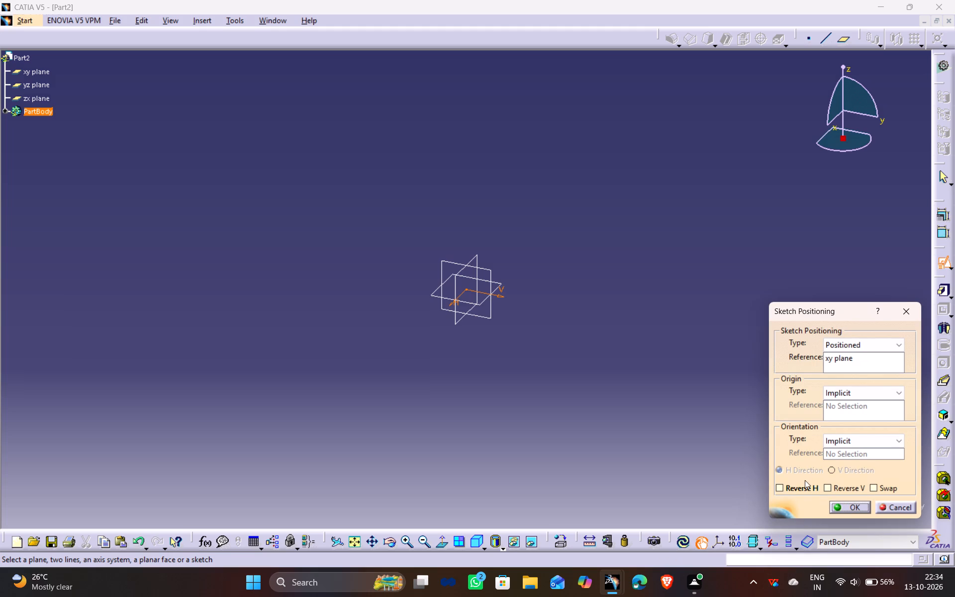
{"action": "left_click", "coordinate": [807, 476]}
{"action": "left_click", "coordinate": [807, 483]}
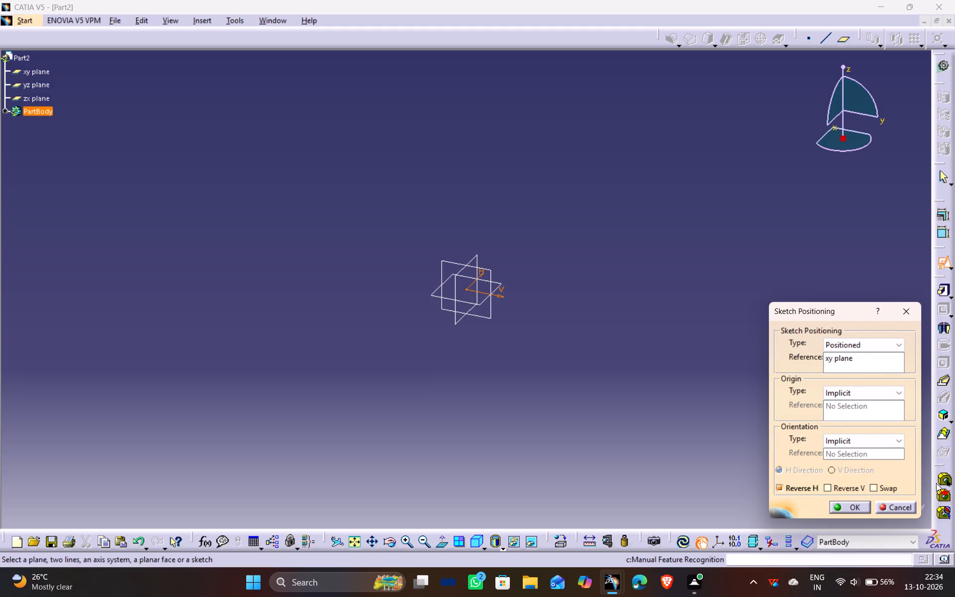
{"action": "left_click", "coordinate": [879, 486]}
{"action": "left_click", "coordinate": [855, 505]}
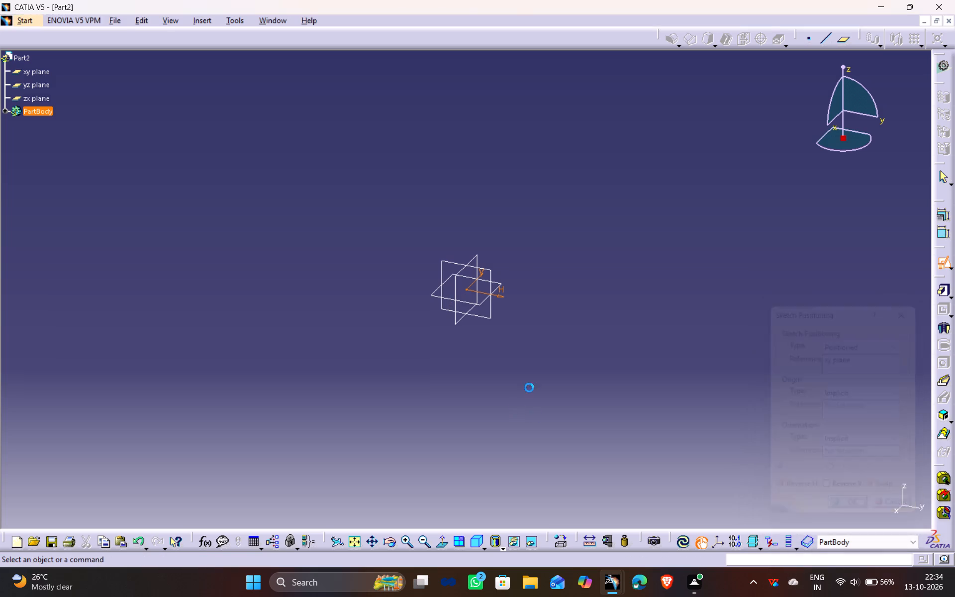
Draw two concentric circles centred on the sketch origin, about 67 mm and about 36 mm in diameter.
{"action": "middle_click_drag", "start_coordinate": [541, 244], "coordinate": [554, 352]}
{"action": "left_click", "coordinate": [949, 421]}
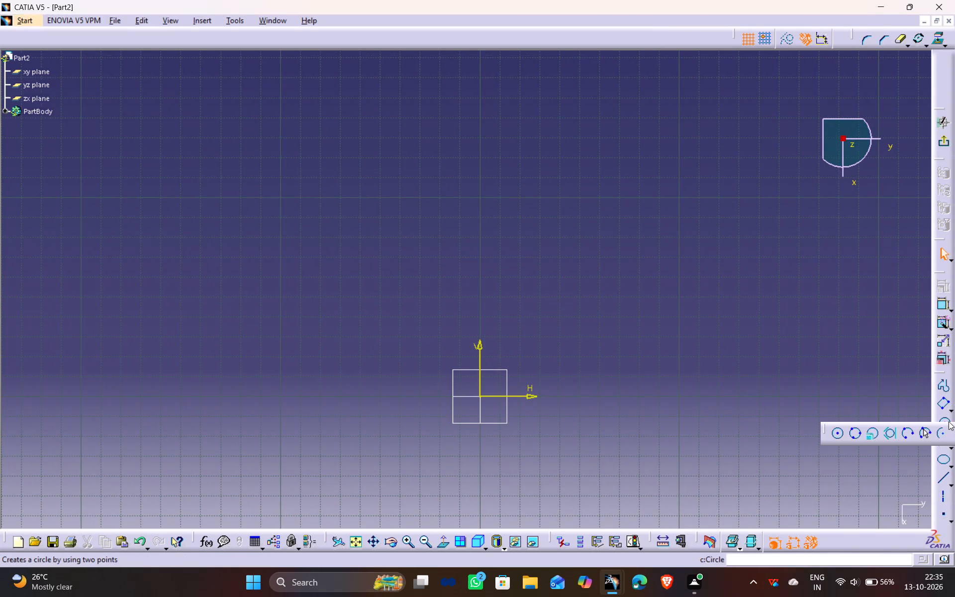
{"action": "left_click", "coordinate": [840, 437]}
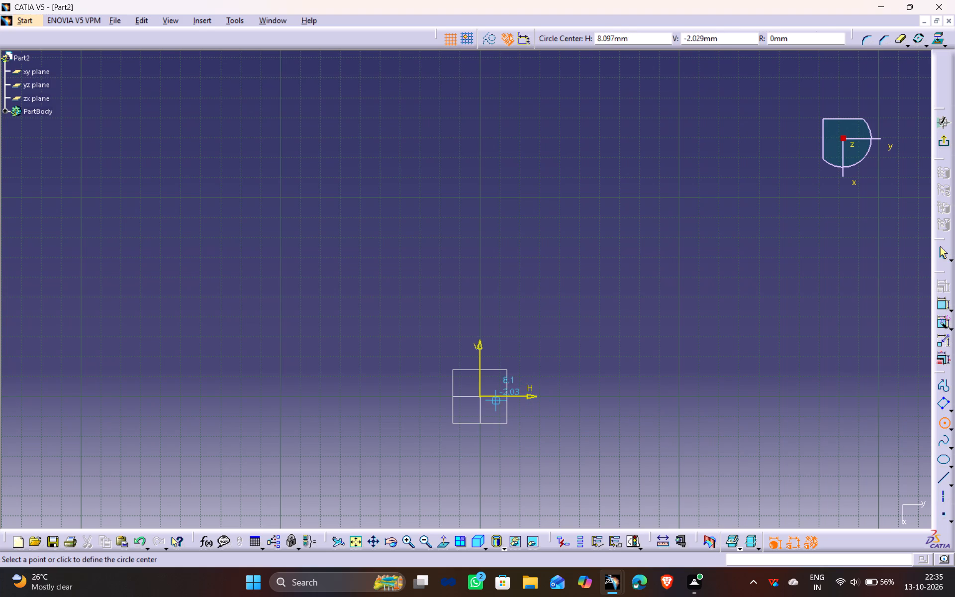
{"action": "left_click", "coordinate": [478, 396]}
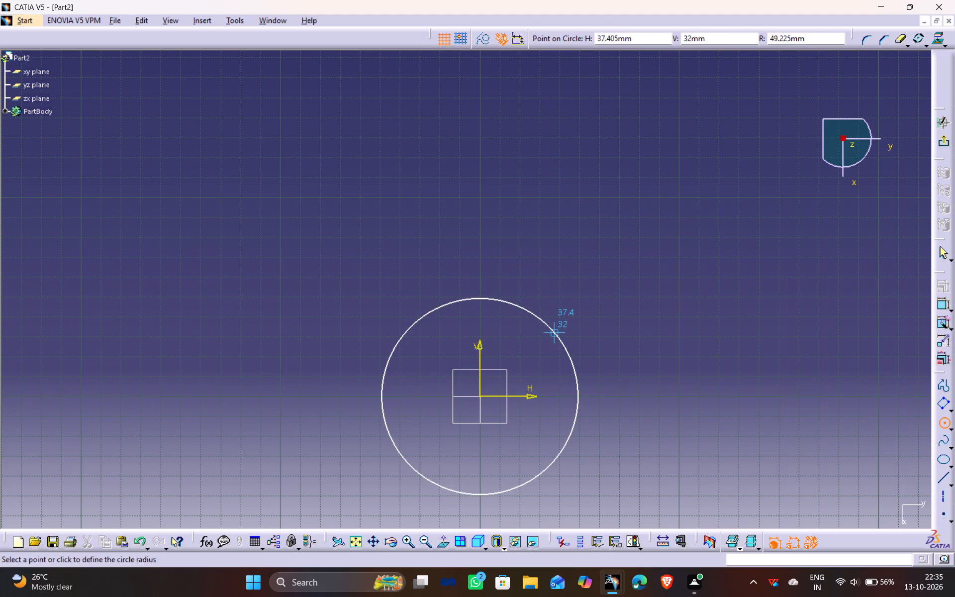
{"action": "left_click", "coordinate": [535, 360]}
{"action": "middle_click_drag", "start_coordinate": [605, 419], "coordinate": [611, 336]}
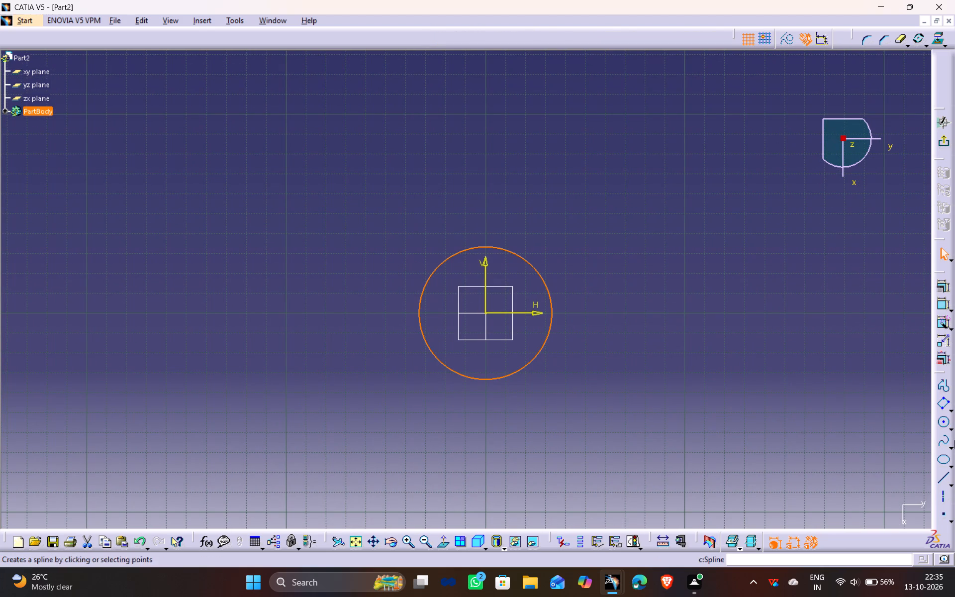
{"action": "left_click", "coordinate": [942, 419]}
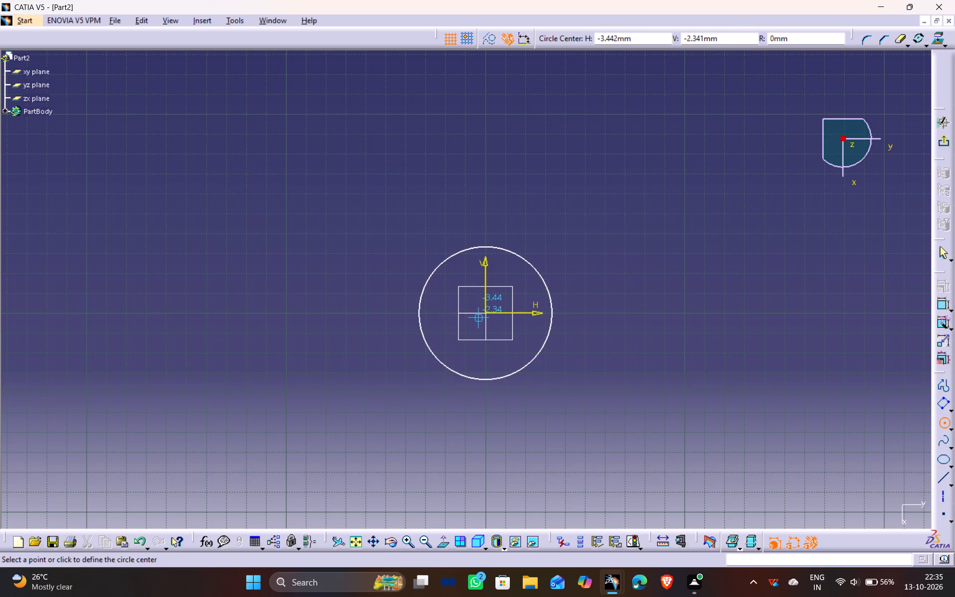
{"action": "left_click", "coordinate": [485, 313]}
{"action": "left_click", "coordinate": [508, 342]}
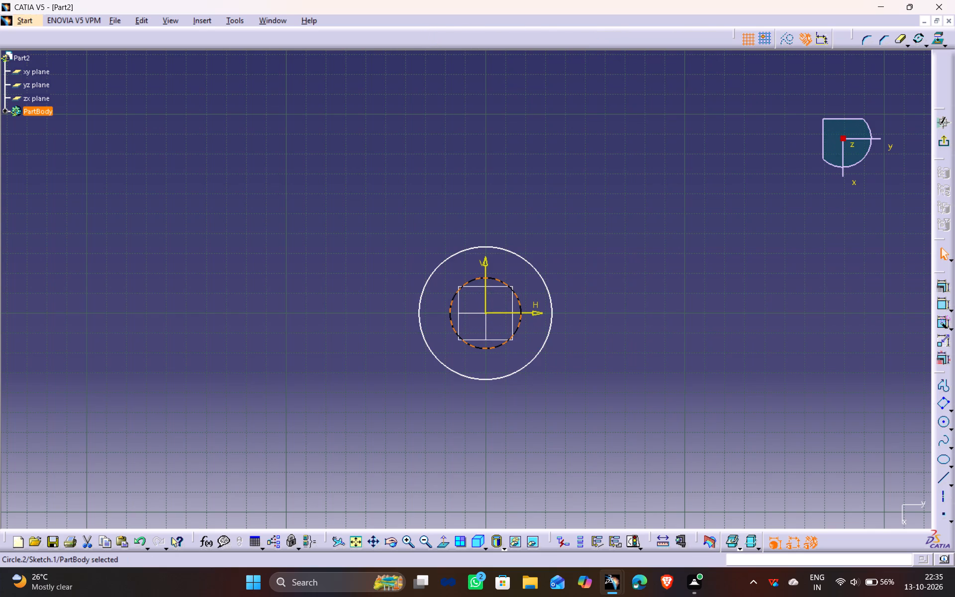
Dimension the inner circle's diameter and set it to 34 mm.
{"action": "left_click", "coordinate": [938, 304]}
{"action": "left_click", "coordinate": [591, 217]}
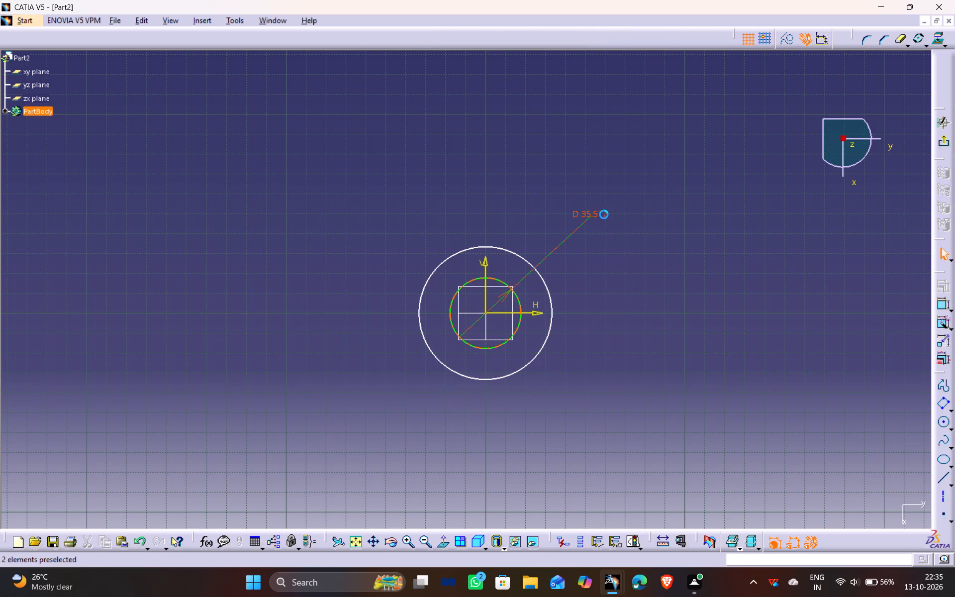
{"action": "double_click", "coordinate": [601, 212]}
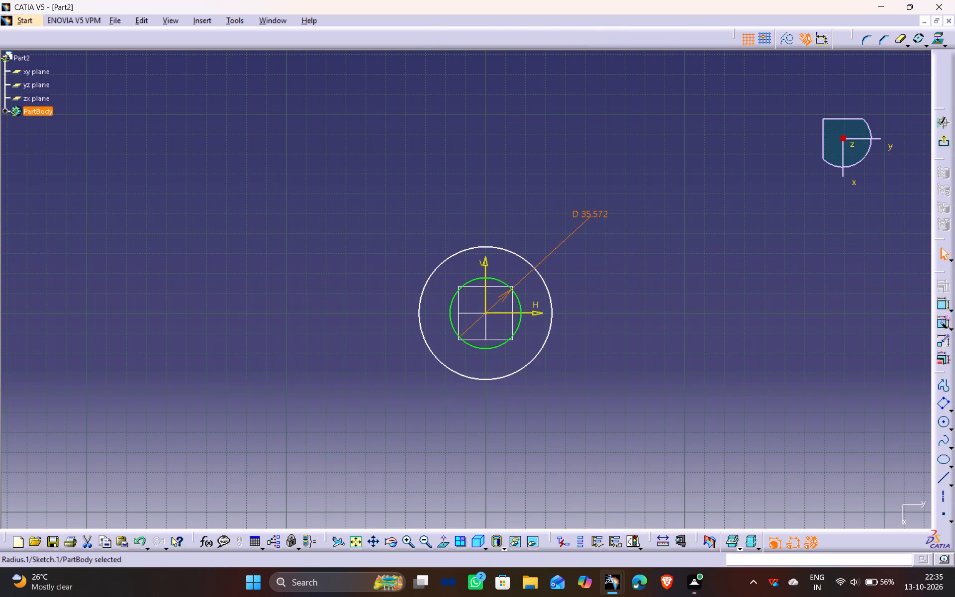
{"action": "key", "text": "3"}
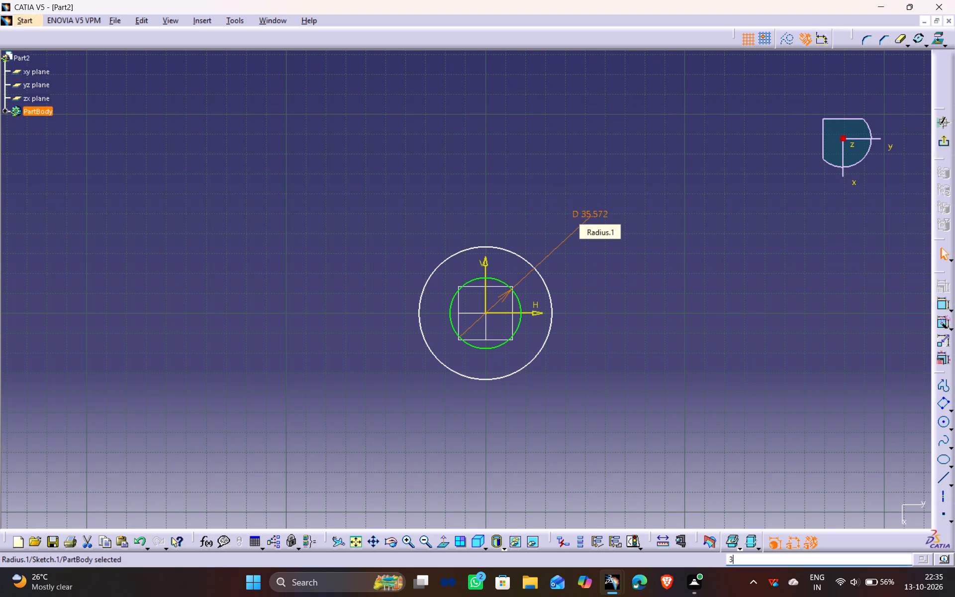
{"action": "double_click", "coordinate": [600, 211]}
{"action": "type", "text": "34"}
{"action": "key", "text": "Return"}
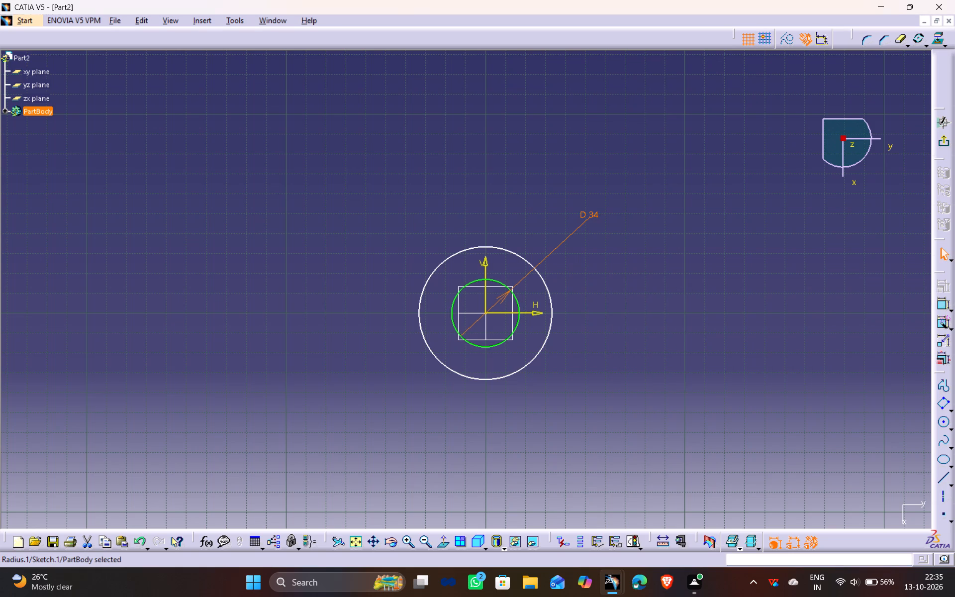
Dimension the outer circle's diameter as 42 mm and exit the sketch.
{"action": "left_click", "coordinate": [550, 300]}
{"action": "left_click", "coordinate": [941, 302]}
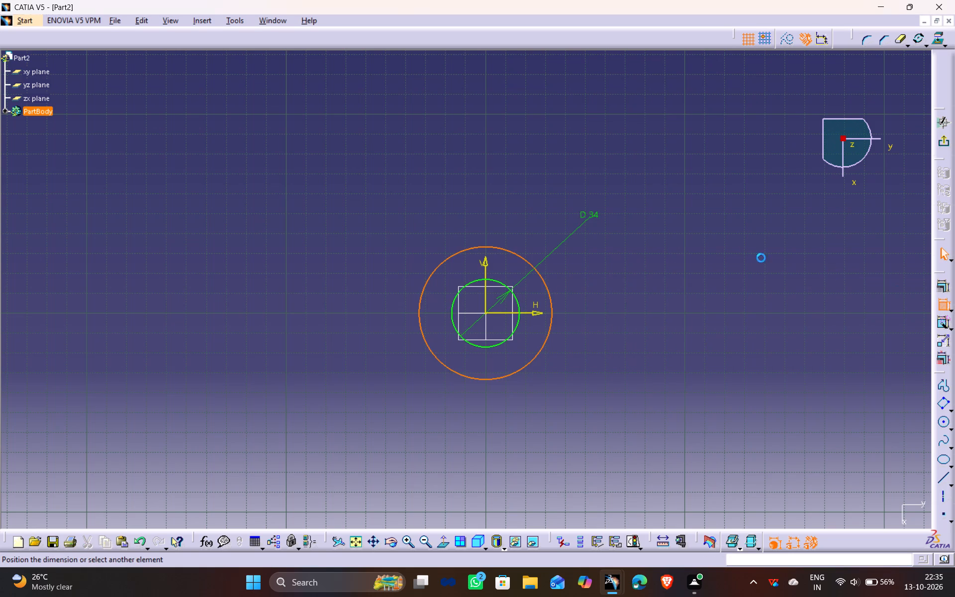
{"action": "left_click", "coordinate": [621, 279]}
{"action": "double_click", "coordinate": [625, 276]}
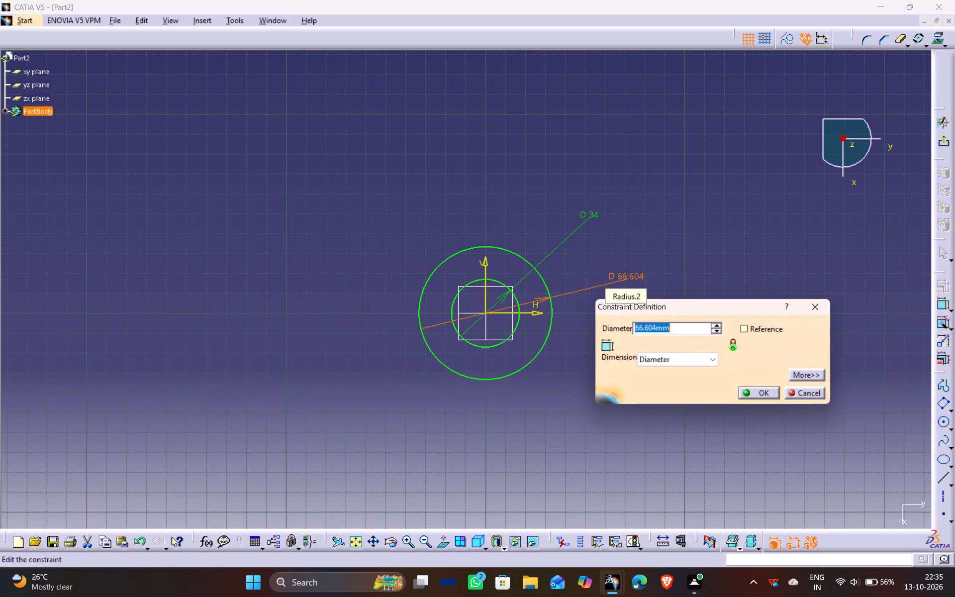
{"action": "type", "text": "42"}
{"action": "key", "text": "Return"}
{"action": "left_click", "coordinate": [643, 236]}
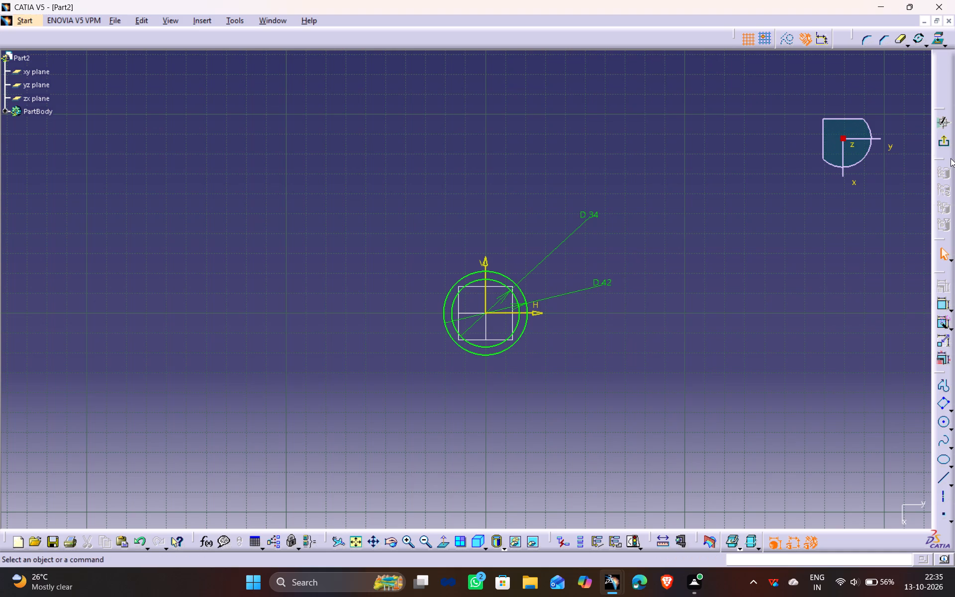
{"action": "left_click", "coordinate": [947, 142]}
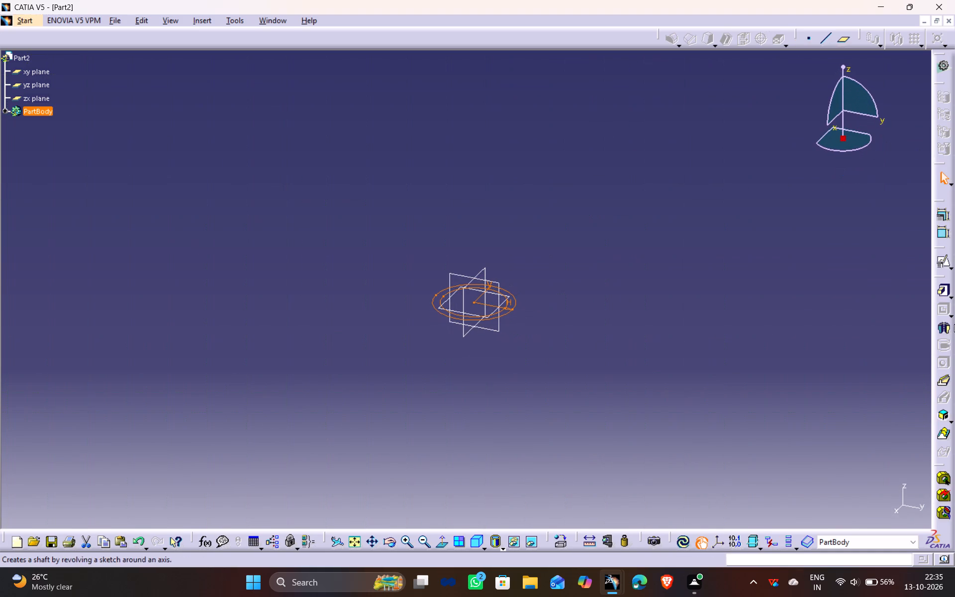
Pad the ring profile with mirrored extent and a length of 33/2 mm.
{"action": "left_click", "coordinate": [941, 289]}
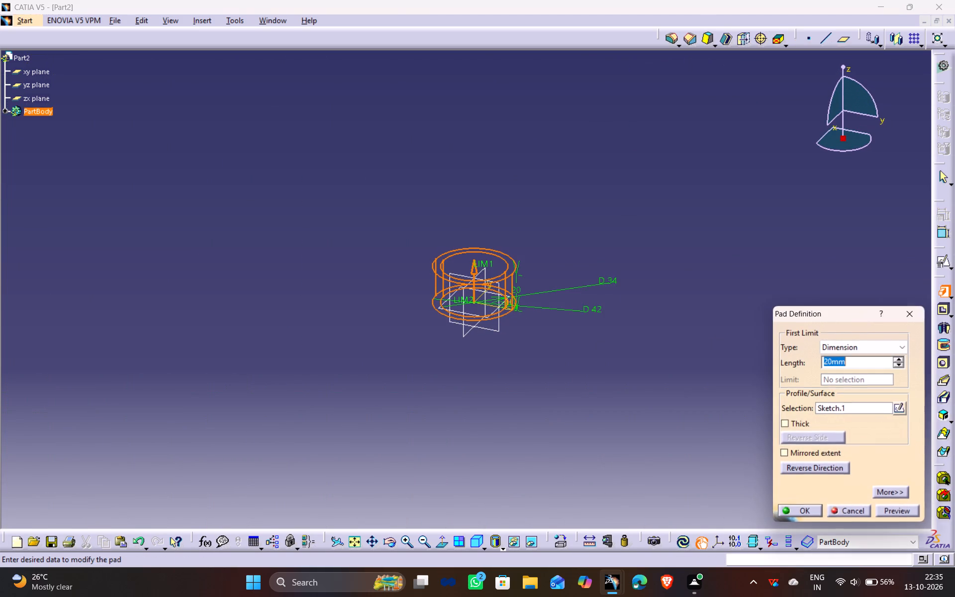
{"action": "left_click", "coordinate": [801, 453]}
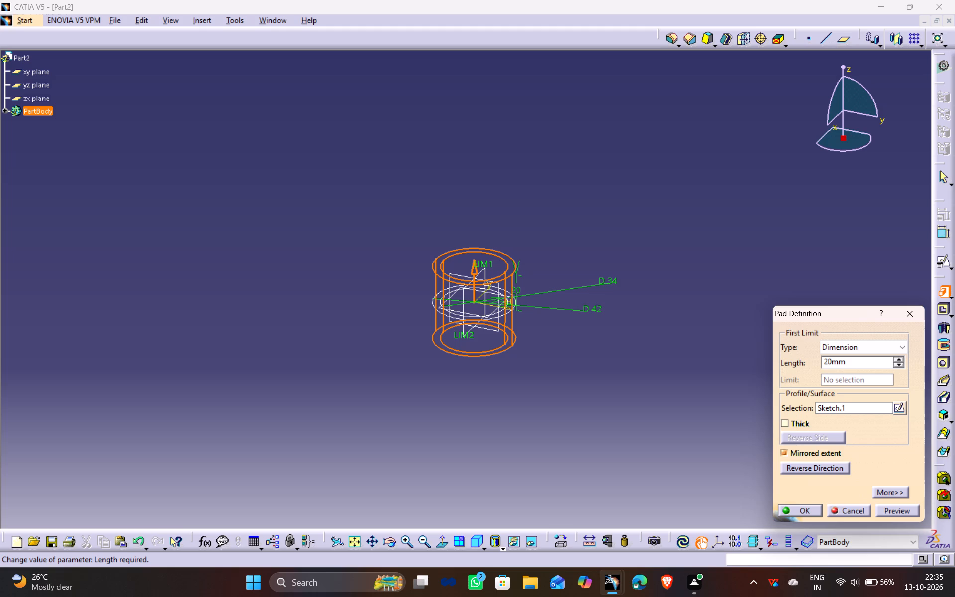
{"action": "left_click_drag", "start_coordinate": [829, 360], "coordinate": [805, 363]}
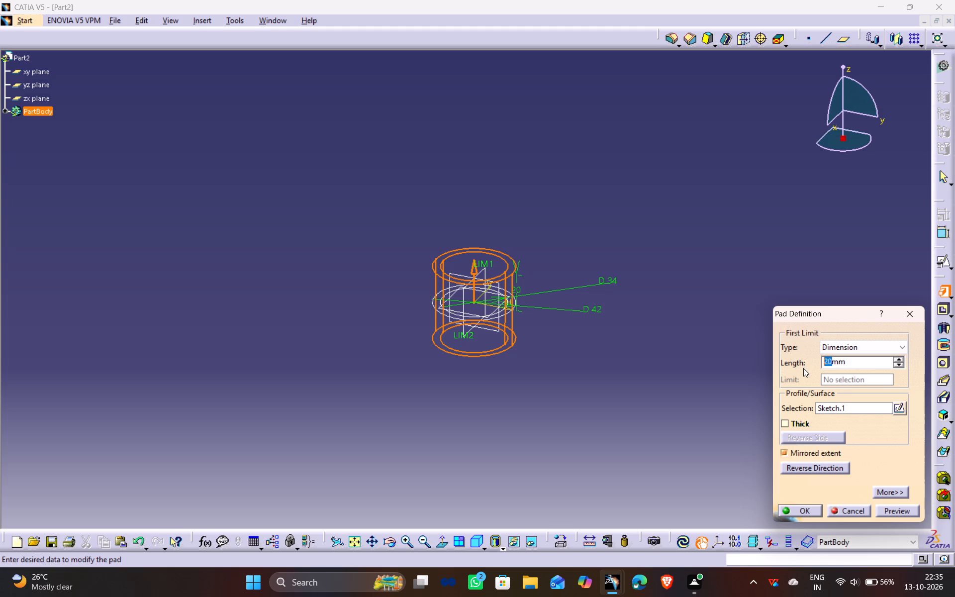
{"action": "type", "text": "33/2"}
{"action": "left_click", "coordinate": [904, 508]}
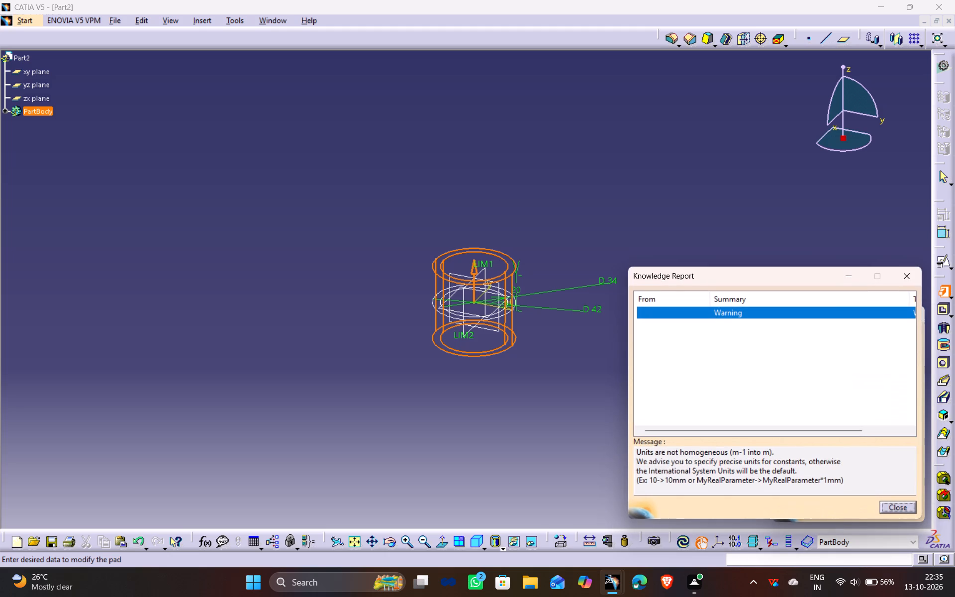
{"action": "left_click", "coordinate": [898, 272]}
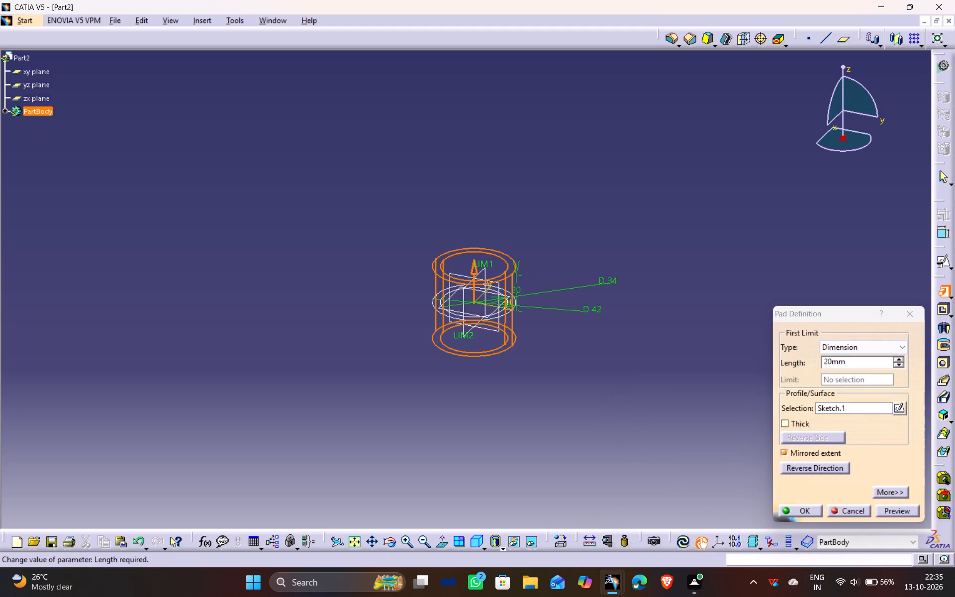
{"action": "left_click_drag", "start_coordinate": [859, 363], "coordinate": [764, 384]}
{"action": "type", "text": "33/2"}
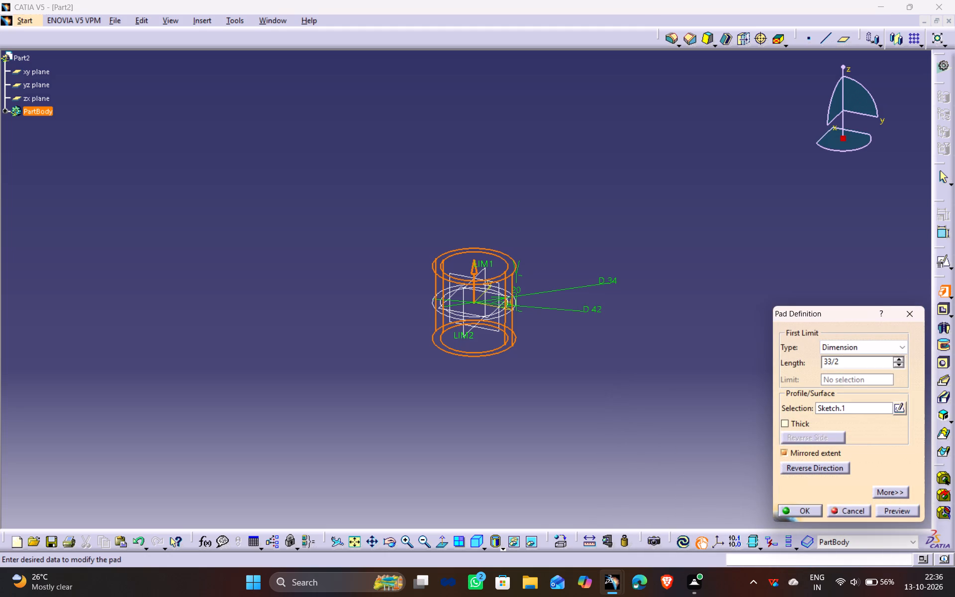
{"action": "key", "text": "Return"}
{"action": "left_click", "coordinate": [516, 459]}
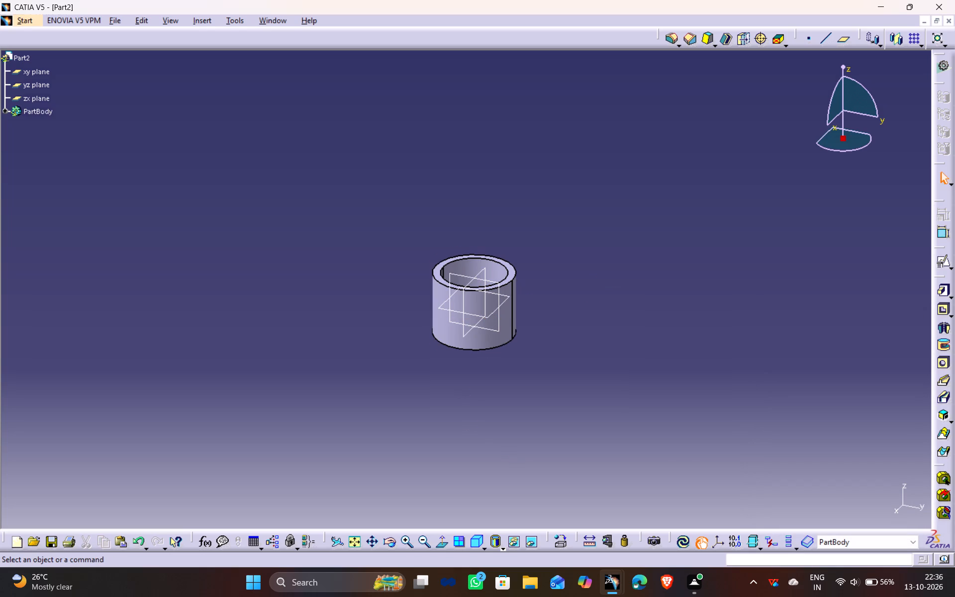
Measure the distance between the sleeve's upper and lower outer circular edges.
{"action": "middle_click_drag", "start_coordinate": [482, 447], "coordinate": [500, 359], "text": "ctrl"}
{"action": "middle_click_drag", "start_coordinate": [621, 449], "coordinate": [629, 414]}
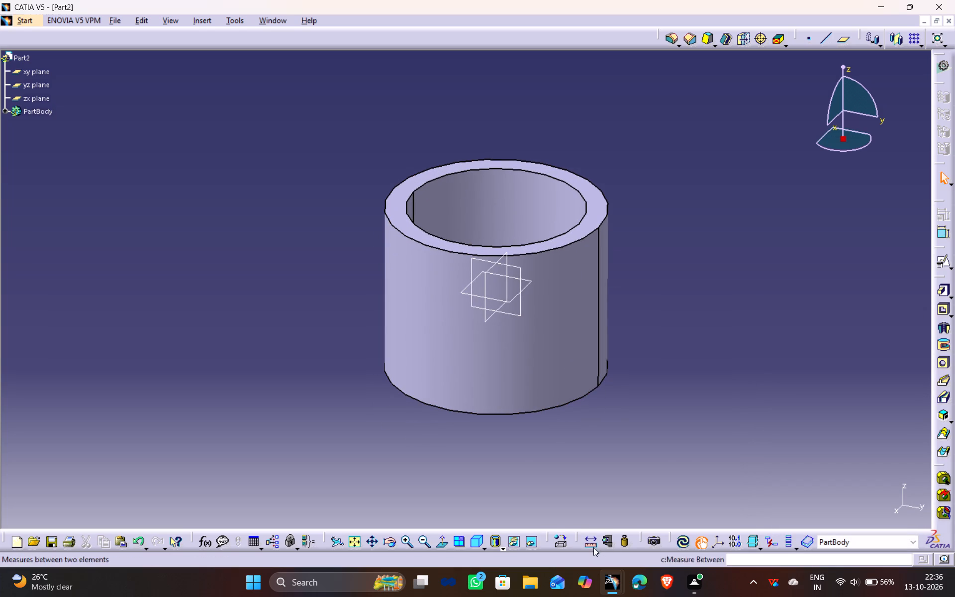
{"action": "left_click", "coordinate": [593, 546]}
{"action": "left_click", "coordinate": [570, 241]}
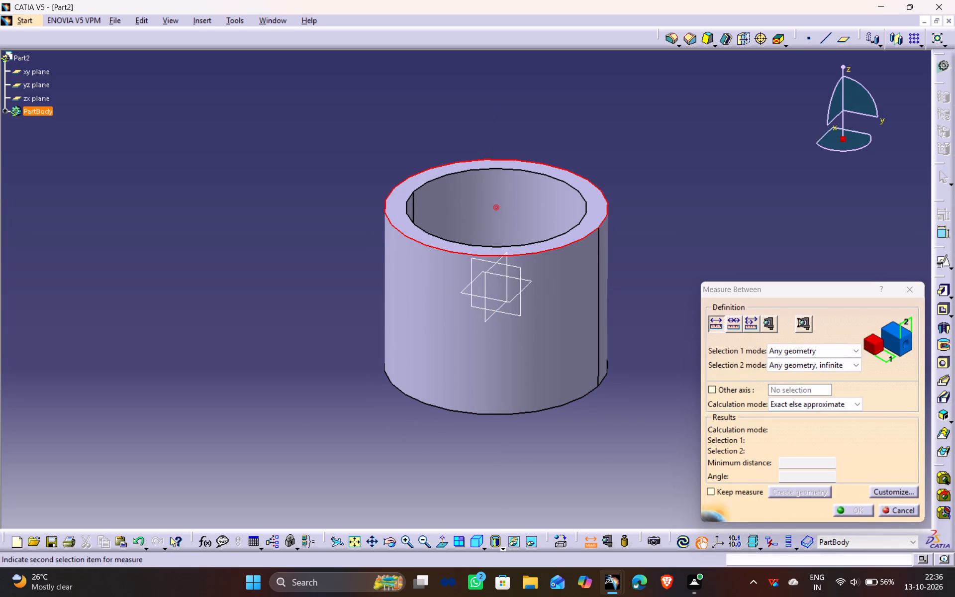
{"action": "middle_click_drag", "start_coordinate": [602, 409], "coordinate": [522, 256]}
{"action": "left_click_drag", "start_coordinate": [586, 395], "coordinate": [522, 257]}
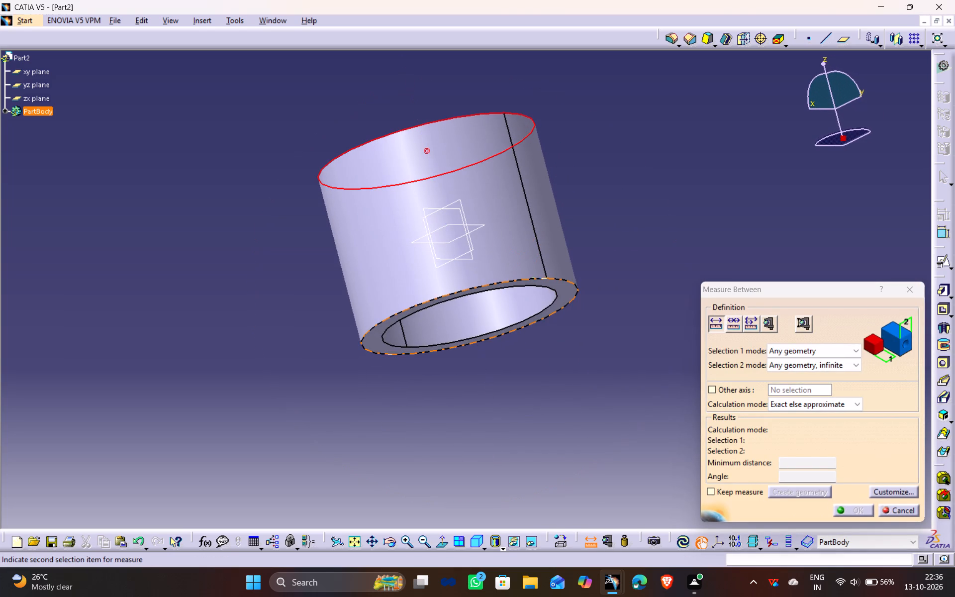
{"action": "left_click", "coordinate": [554, 282]}
{"action": "scroll", "coordinate": [540, 213], "scroll_direction": "down", "scroll_amount": 1}
{"action": "middle_click_drag", "start_coordinate": [540, 213], "coordinate": [536, 226]}
{"action": "left_click_drag", "start_coordinate": [537, 215], "coordinate": [536, 224]}
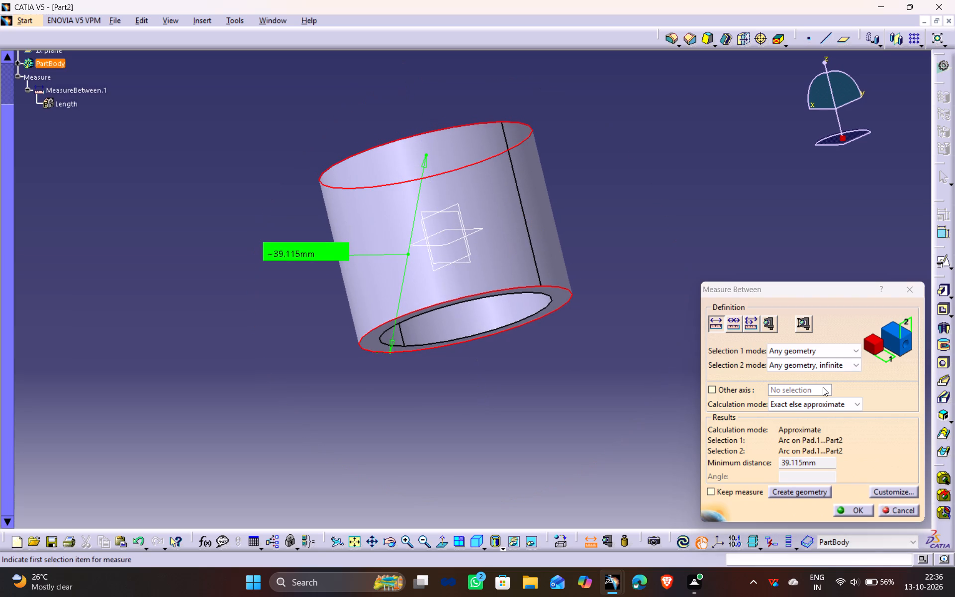
Measure the distance between the sleeve's lower and upper end faces, then close the measurement.
{"action": "left_click", "coordinate": [560, 296]}
{"action": "scroll", "coordinate": [482, 162], "scroll_direction": "down", "scroll_amount": 2}
{"action": "middle_click_drag", "start_coordinate": [482, 162], "coordinate": [543, 437]}
{"action": "left_click_drag", "start_coordinate": [483, 172], "coordinate": [543, 437]}
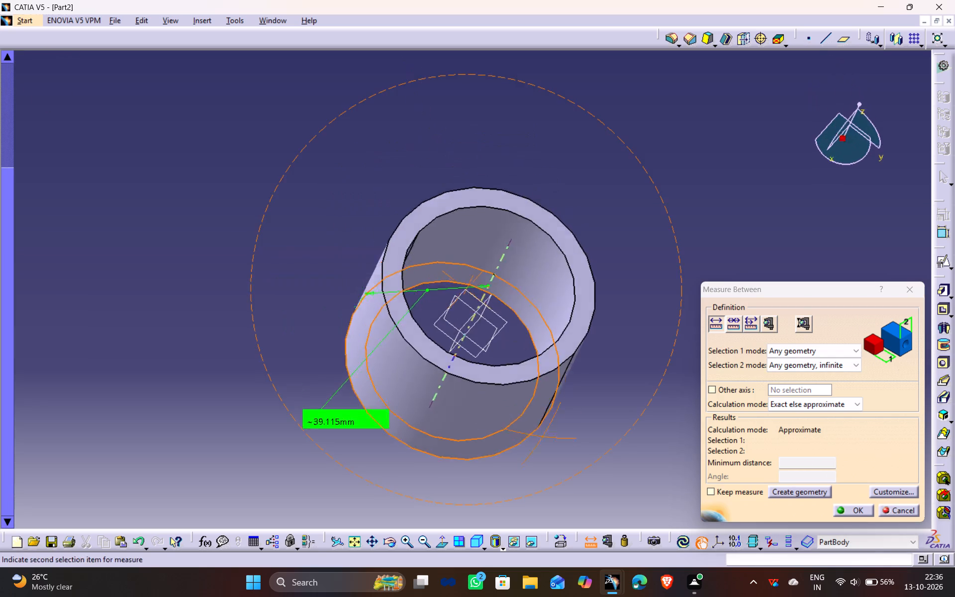
{"action": "left_click_drag", "start_coordinate": [543, 437], "coordinate": [542, 444]}
{"action": "middle_click_drag", "start_coordinate": [543, 437], "coordinate": [539, 440]}
{"action": "left_click", "coordinate": [583, 274]}
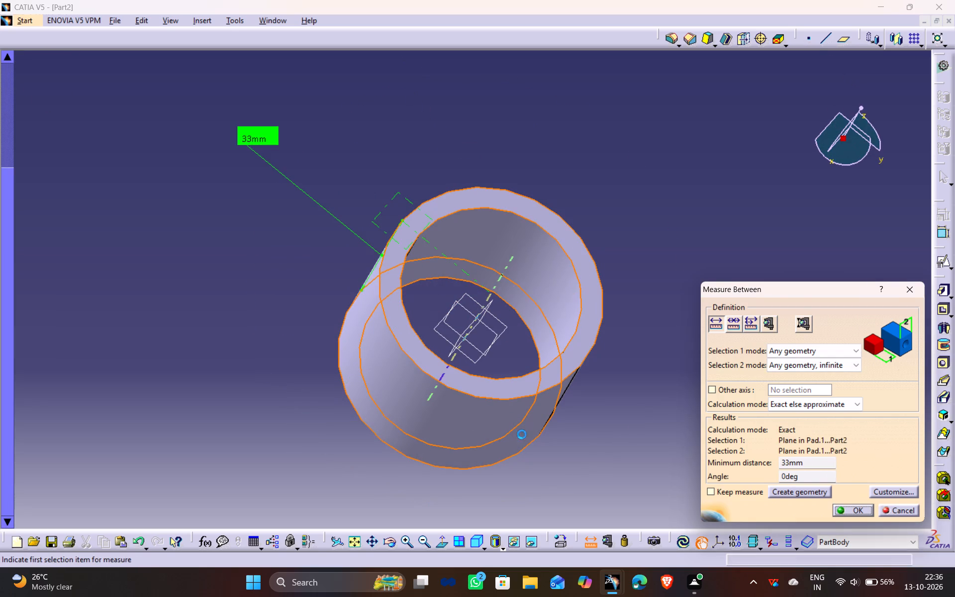
{"action": "left_click", "coordinate": [898, 295]}
{"action": "left_click", "coordinate": [663, 239]}
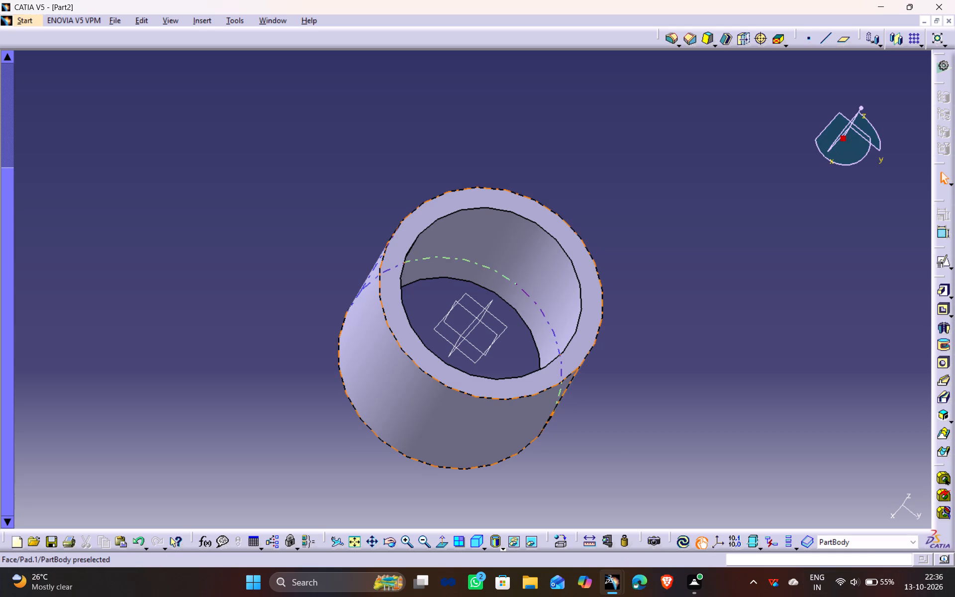
Open a positioned sketch on the yz plane with implicit origin and orientation.
{"action": "middle_click_drag", "start_coordinate": [491, 453], "coordinate": [549, 247]}
{"action": "left_click_drag", "start_coordinate": [491, 453], "coordinate": [547, 255]}
{"action": "scroll", "coordinate": [485, 442], "scroll_direction": "down", "scroll_amount": 1}
{"action": "left_click", "coordinate": [511, 234]}
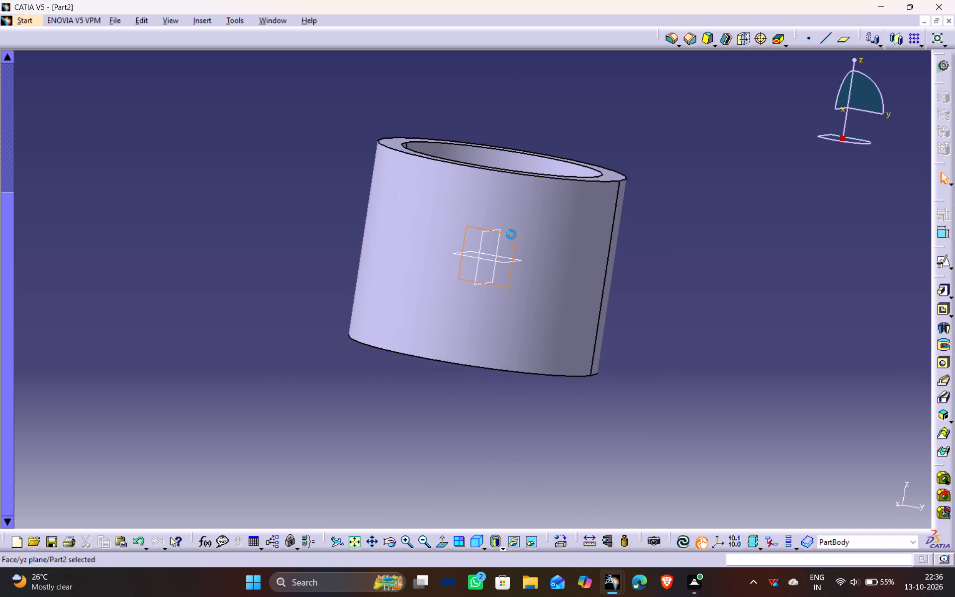
{"action": "left_click", "coordinate": [943, 264]}
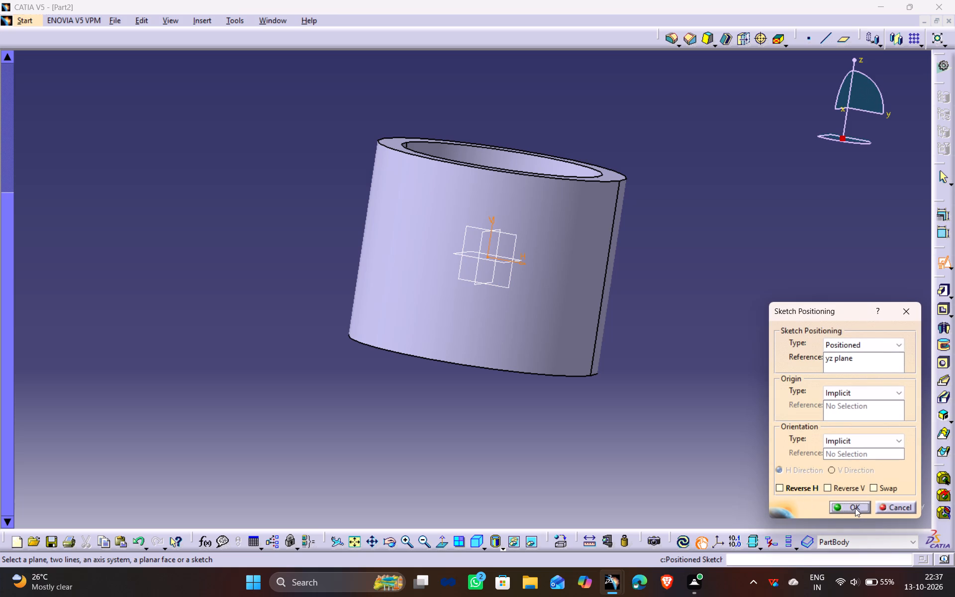
{"action": "left_click", "coordinate": [855, 507]}
Draw a closed eight-line profile from inside the sleeve wall to about 58 mm from the vertical axis, with its base on the horizontal axis.
{"action": "middle_click_drag", "start_coordinate": [599, 202], "coordinate": [582, 278]}
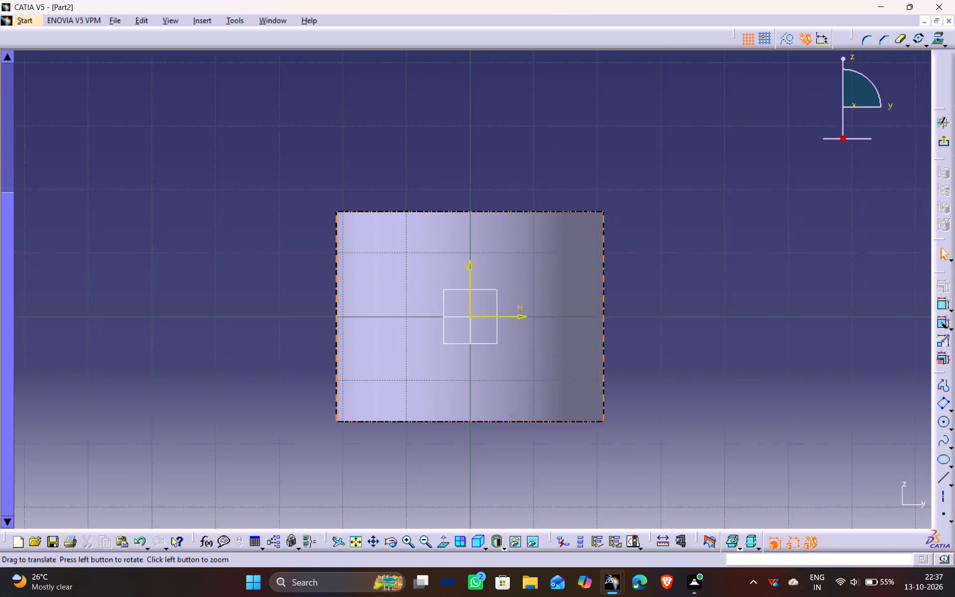
{"action": "middle_click_drag", "start_coordinate": [582, 278], "coordinate": [576, 295]}
{"action": "middle_click_drag", "start_coordinate": [602, 214], "coordinate": [610, 247], "text": "ctrl"}
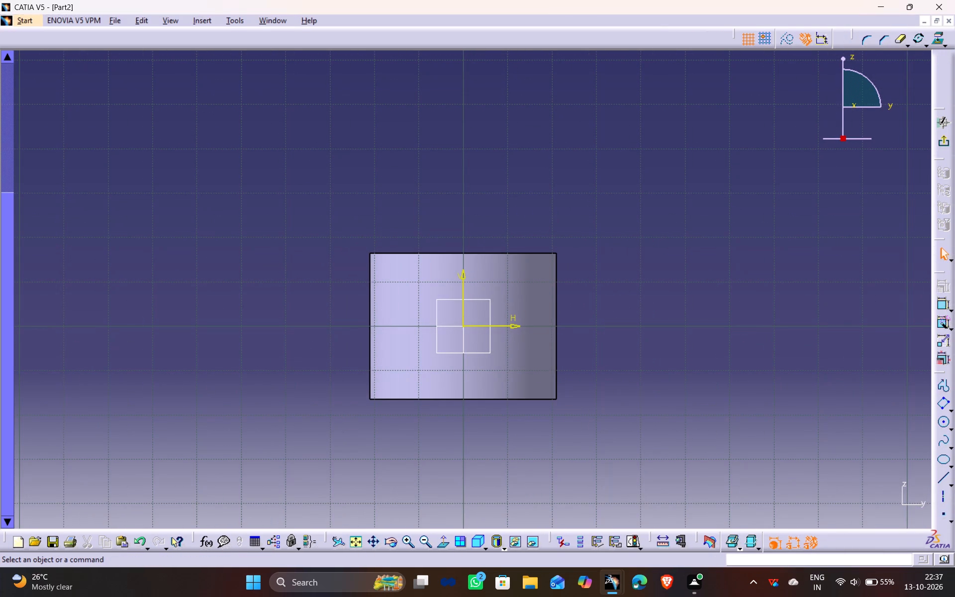
{"action": "middle_click_drag", "start_coordinate": [669, 325], "coordinate": [627, 285]}
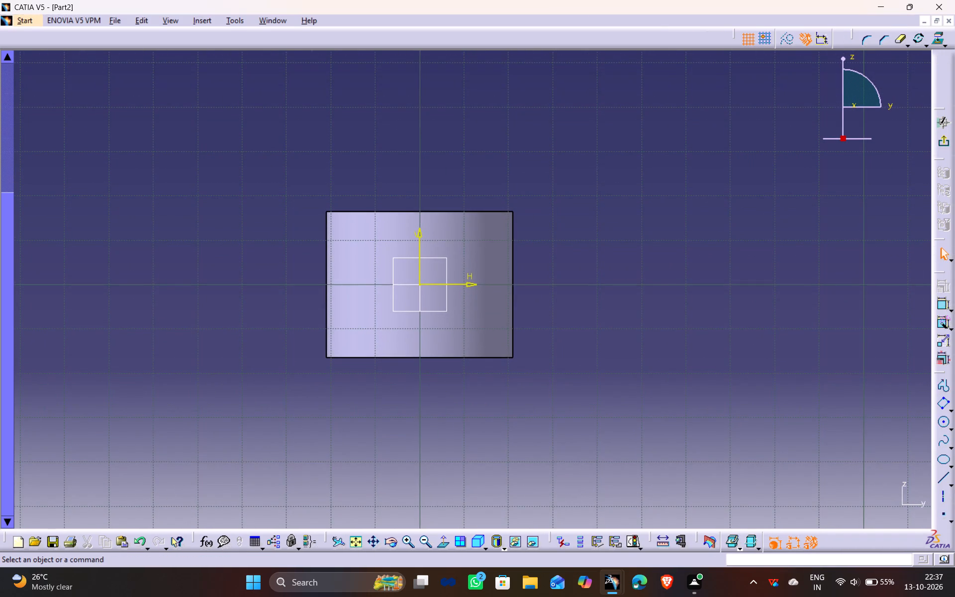
{"action": "middle_click_drag", "start_coordinate": [558, 237], "coordinate": [563, 276]}
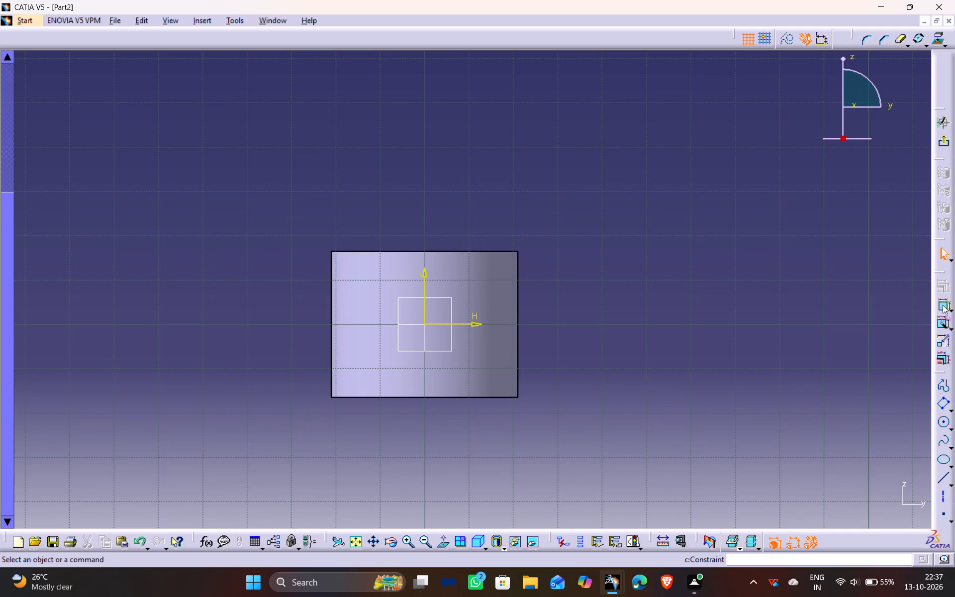
{"action": "middle_click_drag", "start_coordinate": [599, 220], "coordinate": [478, 304]}
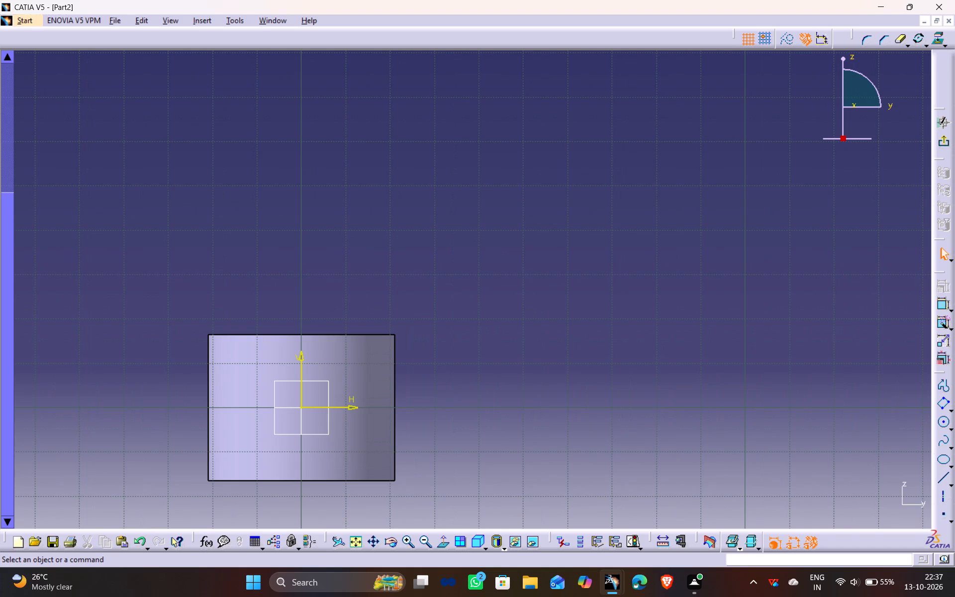
{"action": "middle_click_drag", "start_coordinate": [405, 467], "coordinate": [459, 376]}
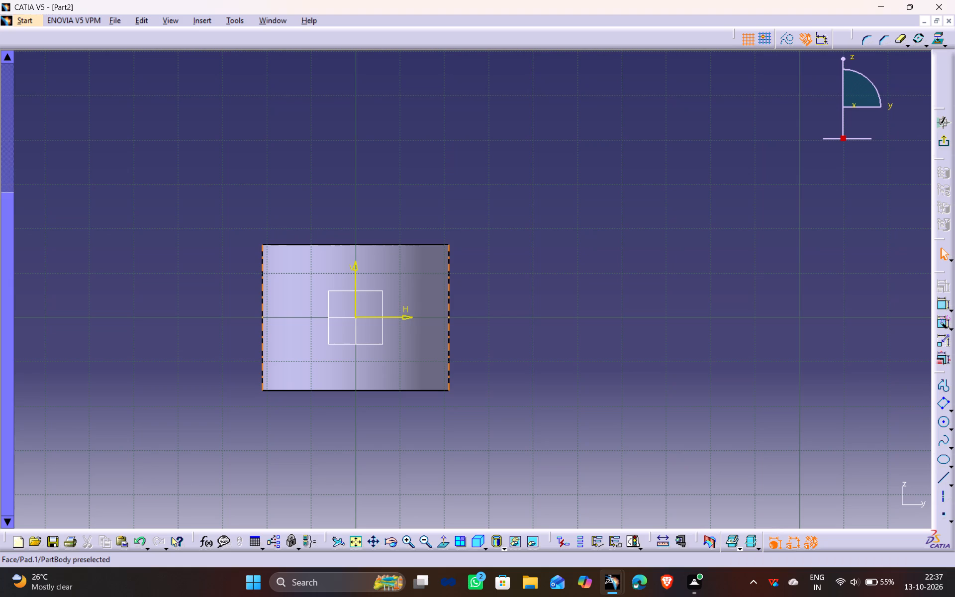
{"action": "left_click", "coordinate": [947, 385]}
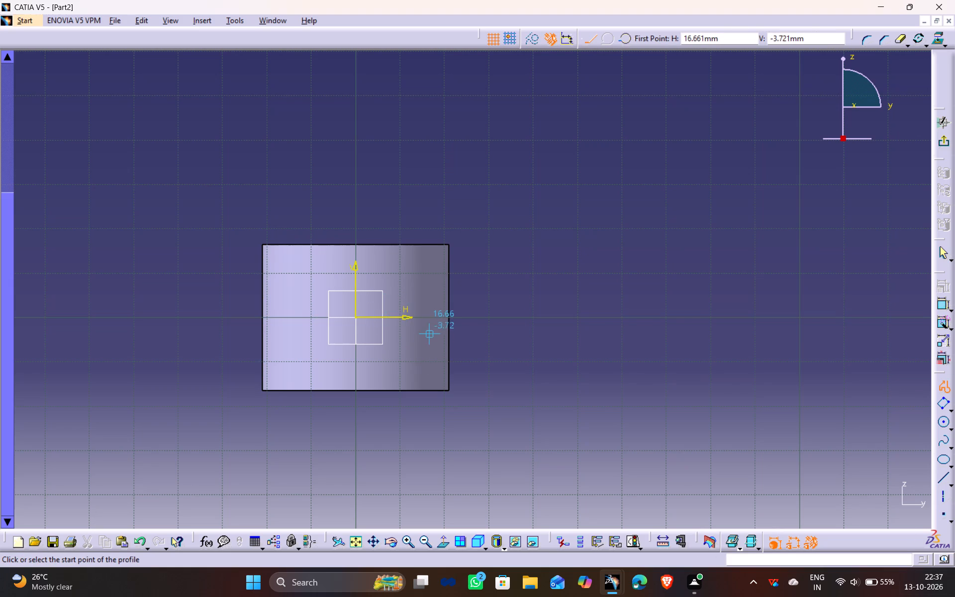
{"action": "middle_click_drag", "start_coordinate": [431, 326], "coordinate": [437, 358]}
{"action": "middle_click_drag", "start_coordinate": [466, 425], "coordinate": [461, 377], "text": "ctrl"}
{"action": "middle_click_drag", "start_coordinate": [462, 357], "coordinate": [438, 339]}
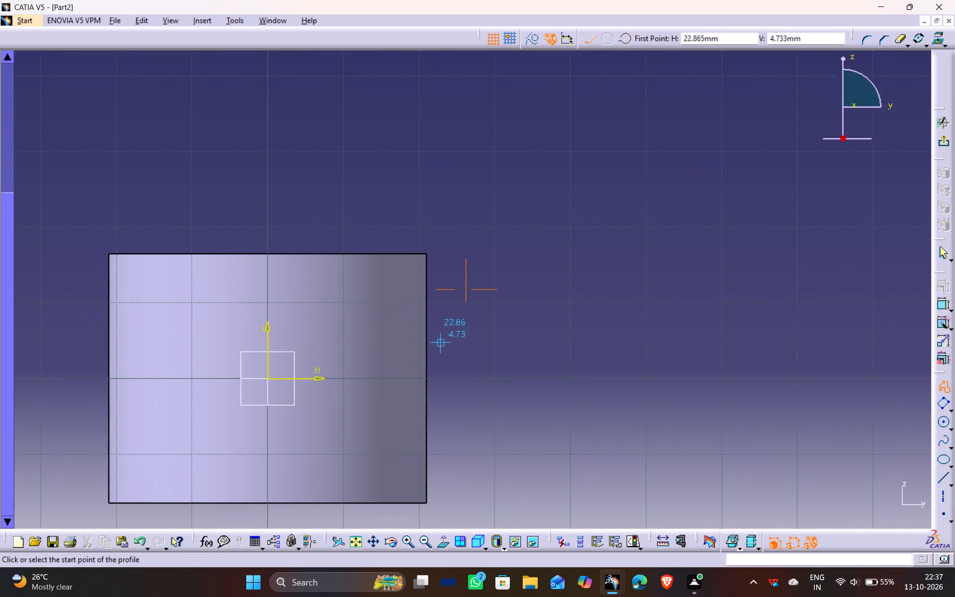
{"action": "middle_click_drag", "start_coordinate": [438, 339], "coordinate": [441, 342]}
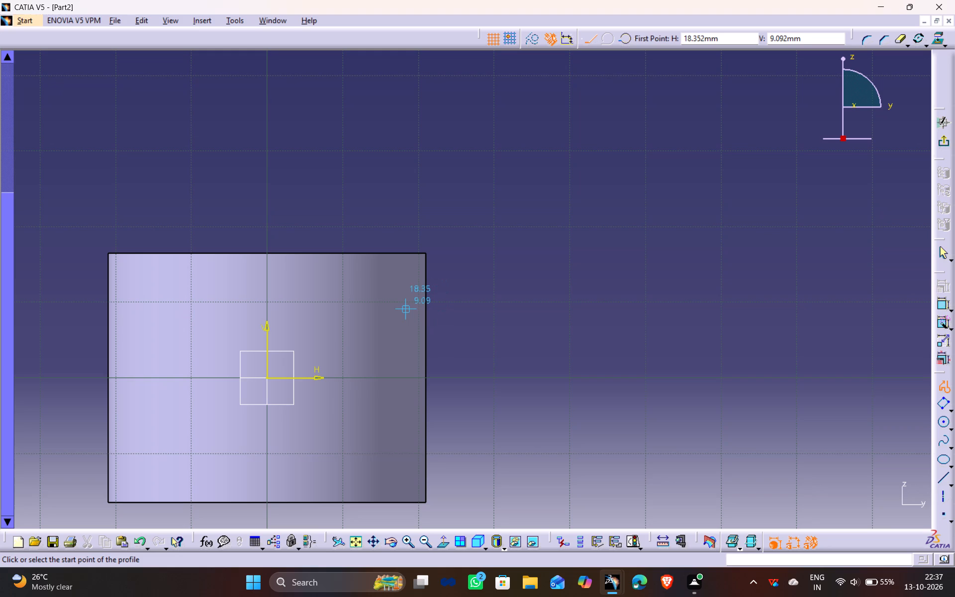
{"action": "left_click", "coordinate": [408, 279]}
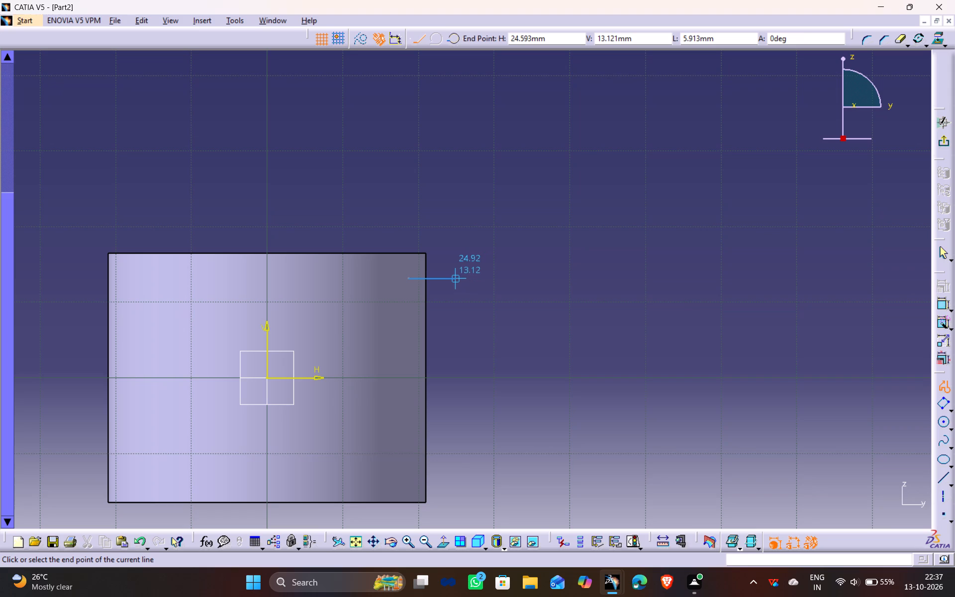
{"action": "left_click", "coordinate": [453, 278]}
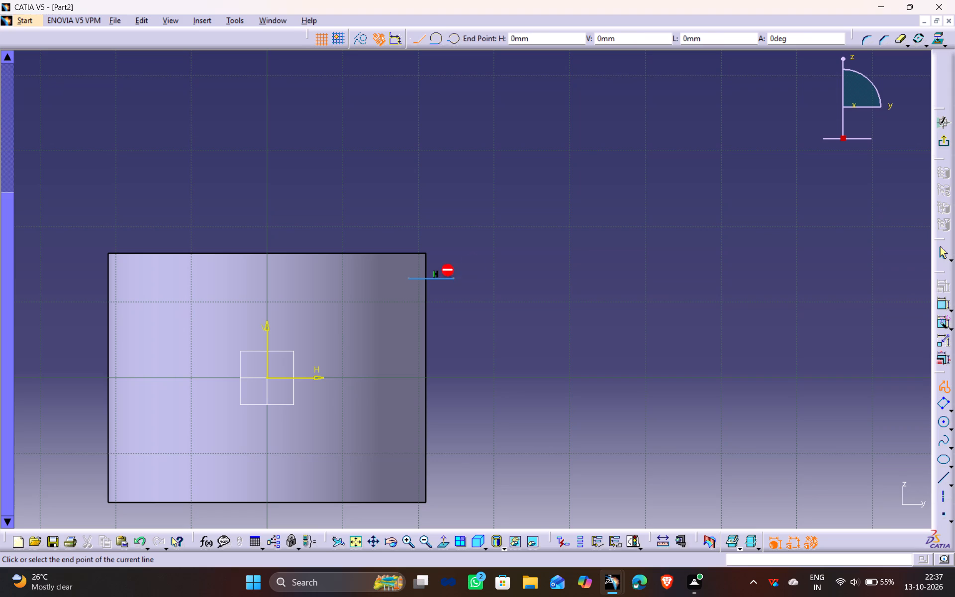
{"action": "left_click", "coordinate": [502, 304]}
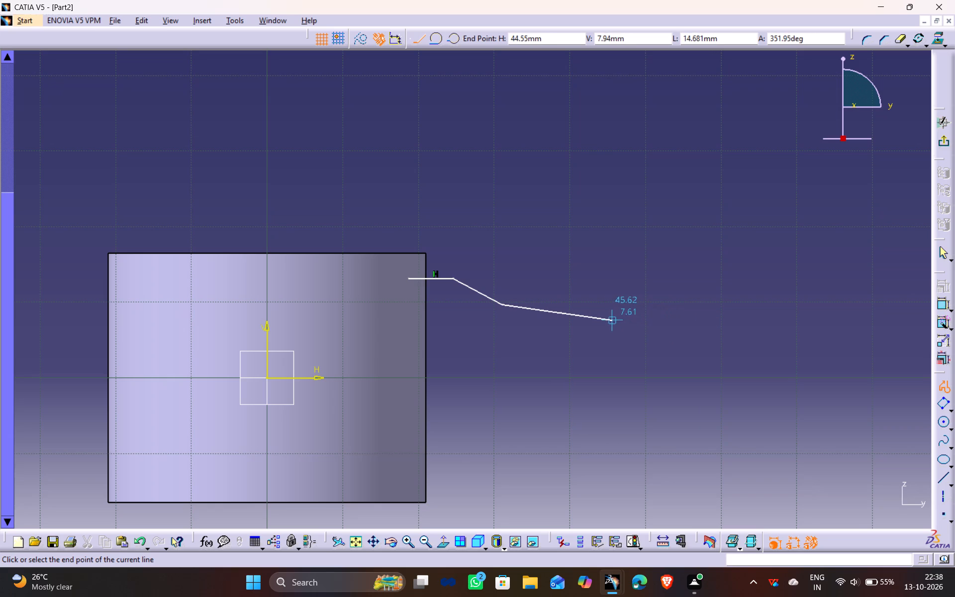
{"action": "left_click", "coordinate": [640, 334]}
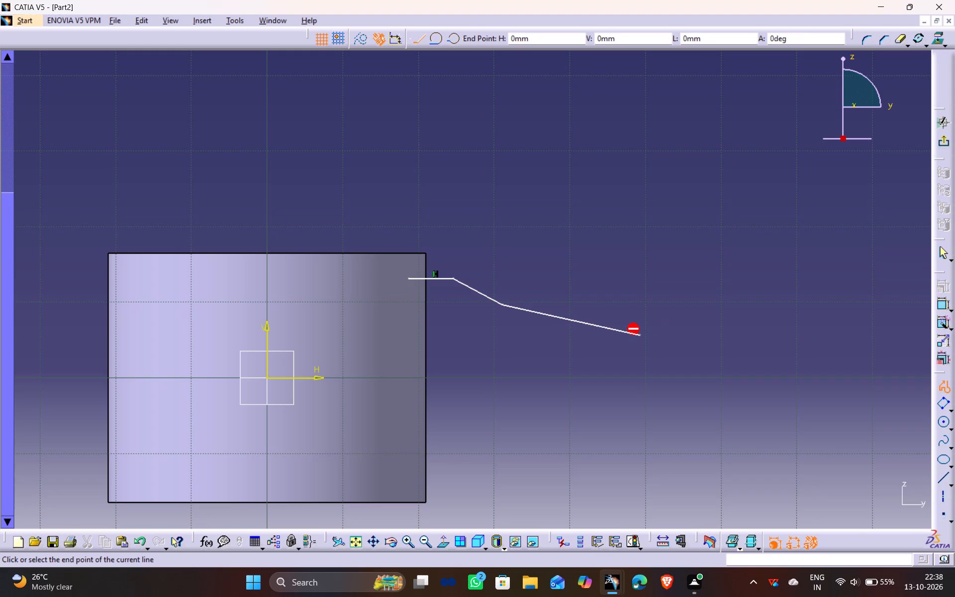
{"action": "left_click", "coordinate": [674, 323]}
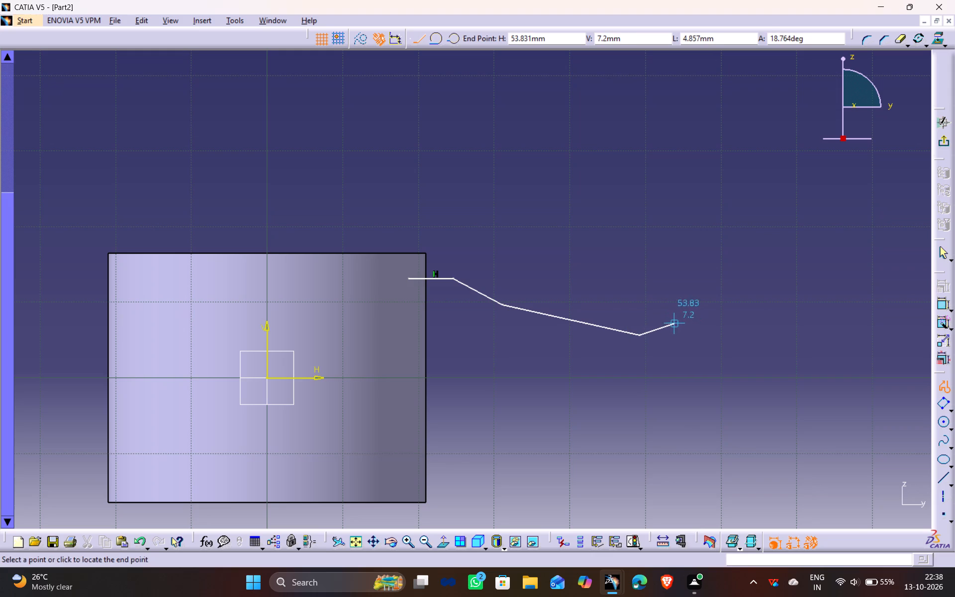
{"action": "left_click", "coordinate": [708, 322]}
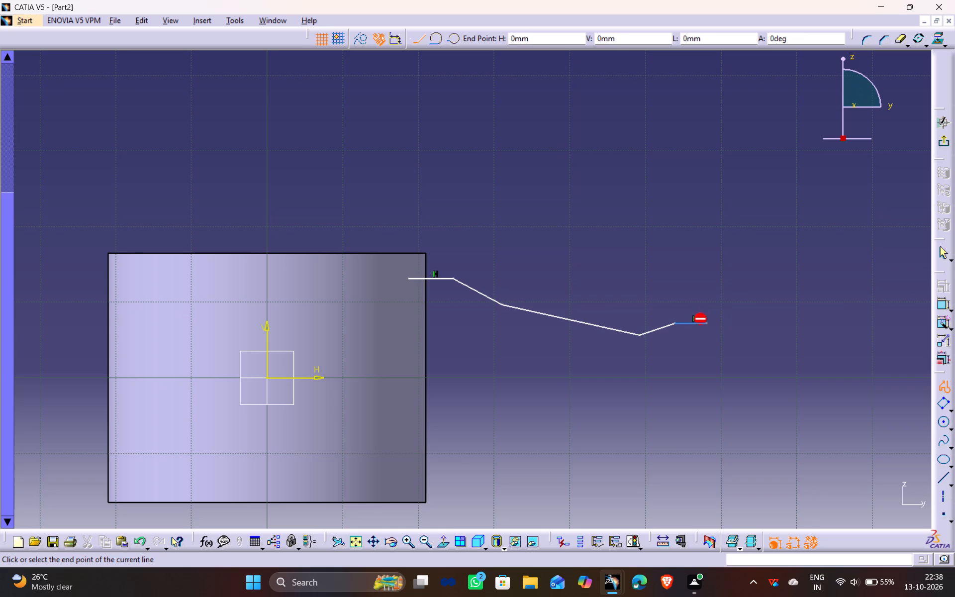
{"action": "left_click", "coordinate": [704, 379]}
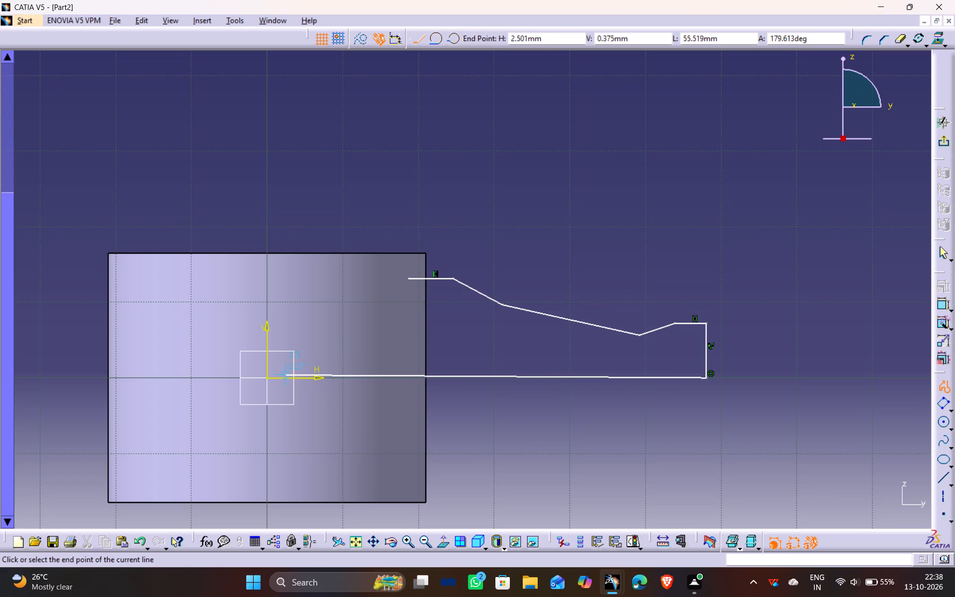
{"action": "left_click", "coordinate": [408, 377]}
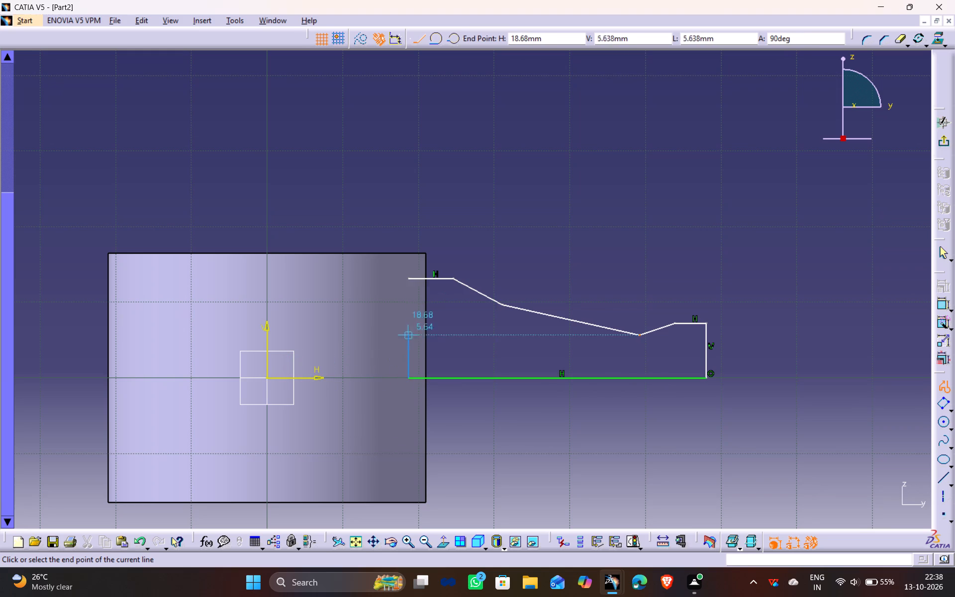
{"action": "left_click", "coordinate": [410, 278]}
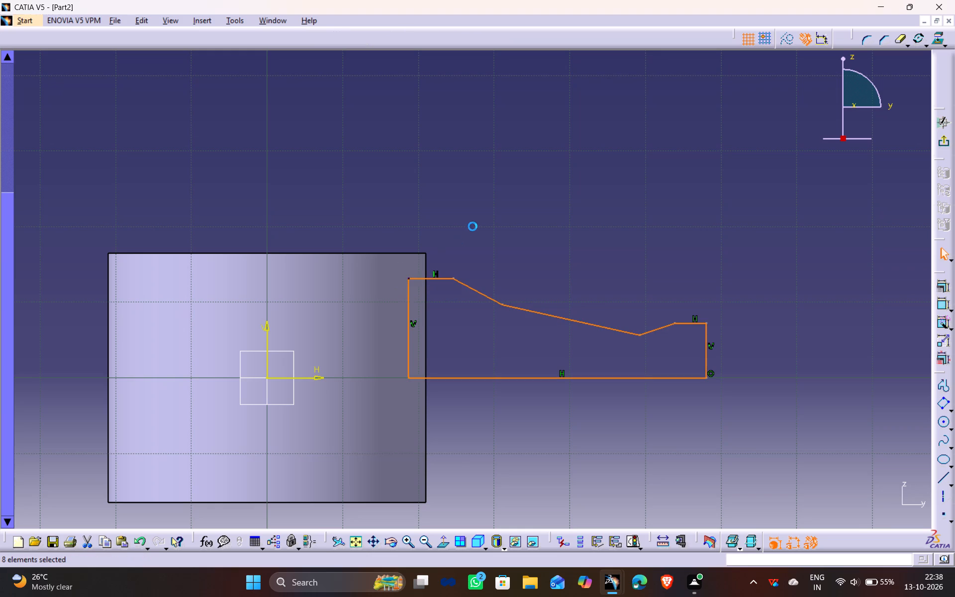
Dimension the distance from the sketch's vertical axis to the profile's outer end line as 72.5 mm.
{"action": "middle_click", "coordinate": [522, 251]}
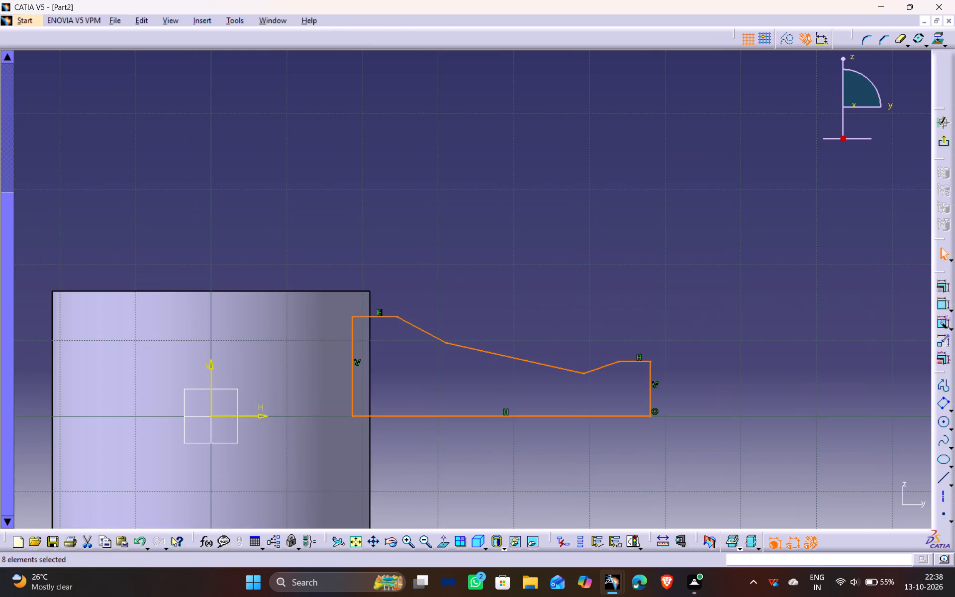
{"action": "middle_click_drag", "start_coordinate": [430, 487], "coordinate": [436, 477]}
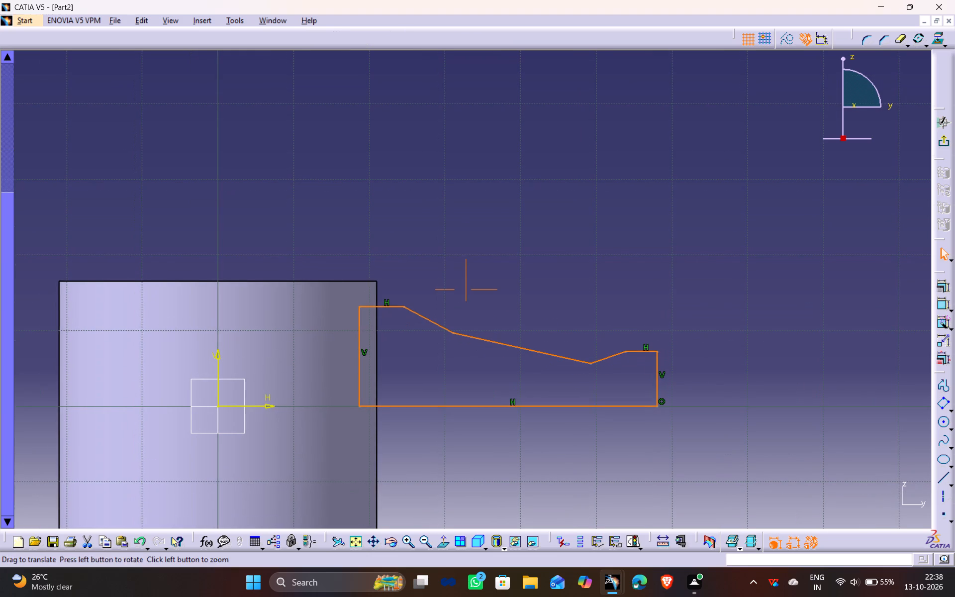
{"action": "middle_click_drag", "start_coordinate": [404, 259], "coordinate": [411, 291], "text": "ctrl"}
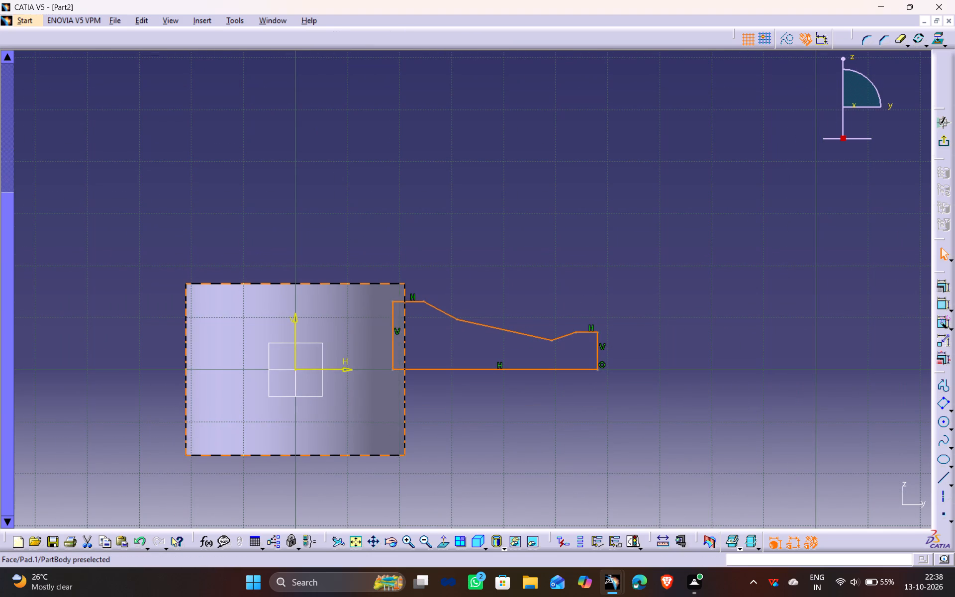
{"action": "left_click", "coordinate": [294, 320]}
{"action": "left_click", "coordinate": [598, 350], "text": "ctrl"}
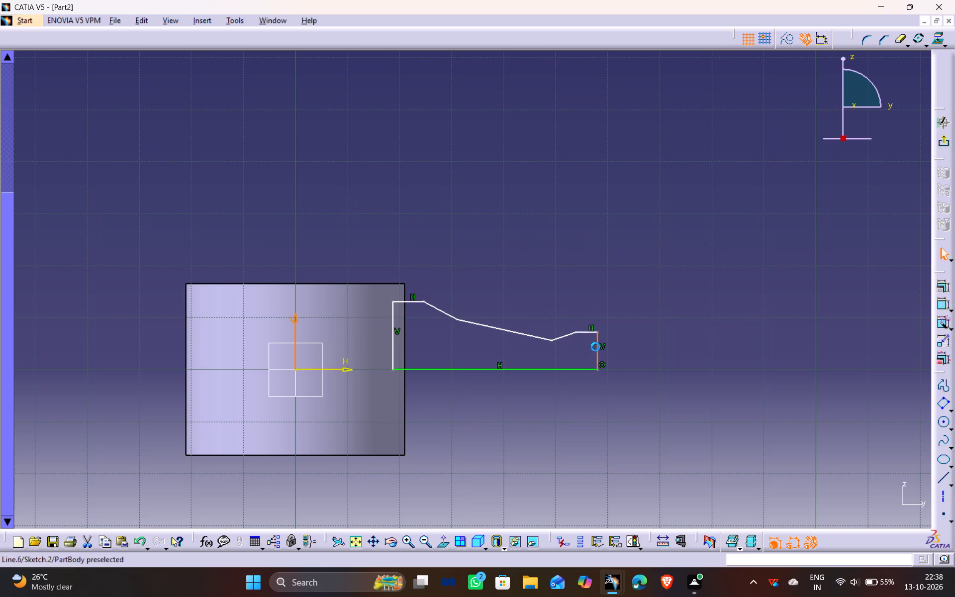
{"action": "left_click", "coordinate": [943, 304]}
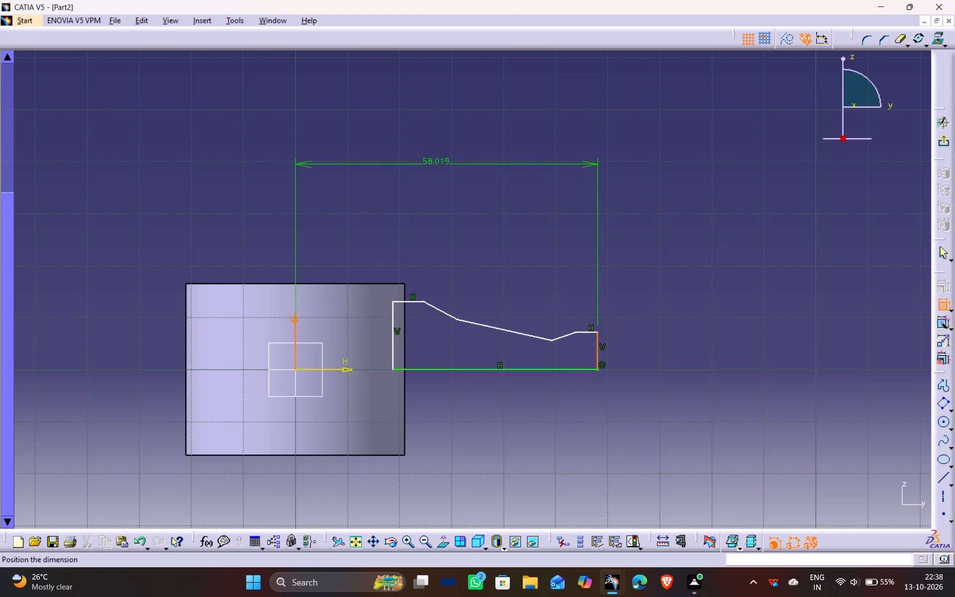
{"action": "left_click", "coordinate": [436, 189]}
{"action": "double_click", "coordinate": [442, 181]}
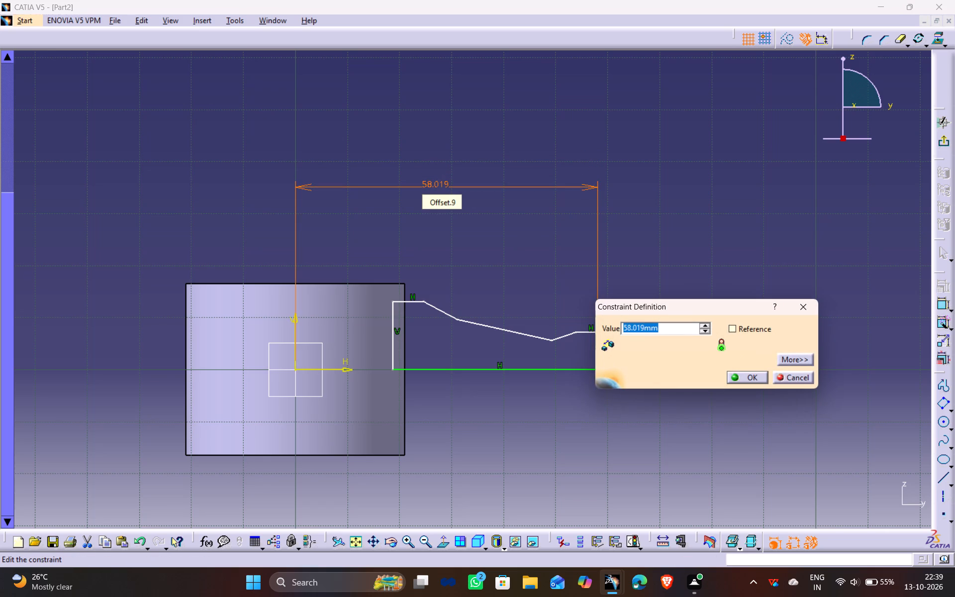
{"action": "type", "text": "72"}
{"action": "type", "text": ".5"}
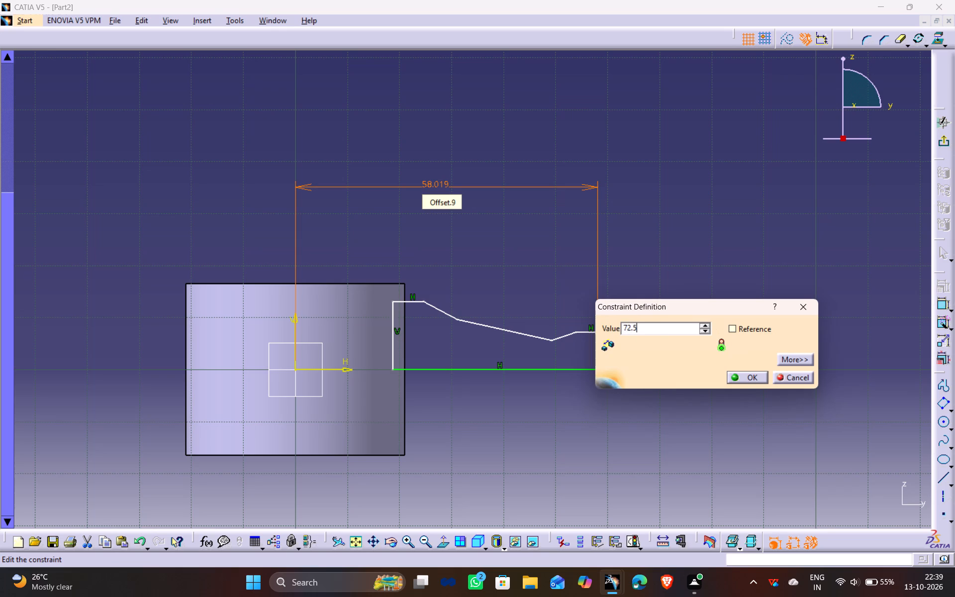
{"action": "key", "text": "Return"}
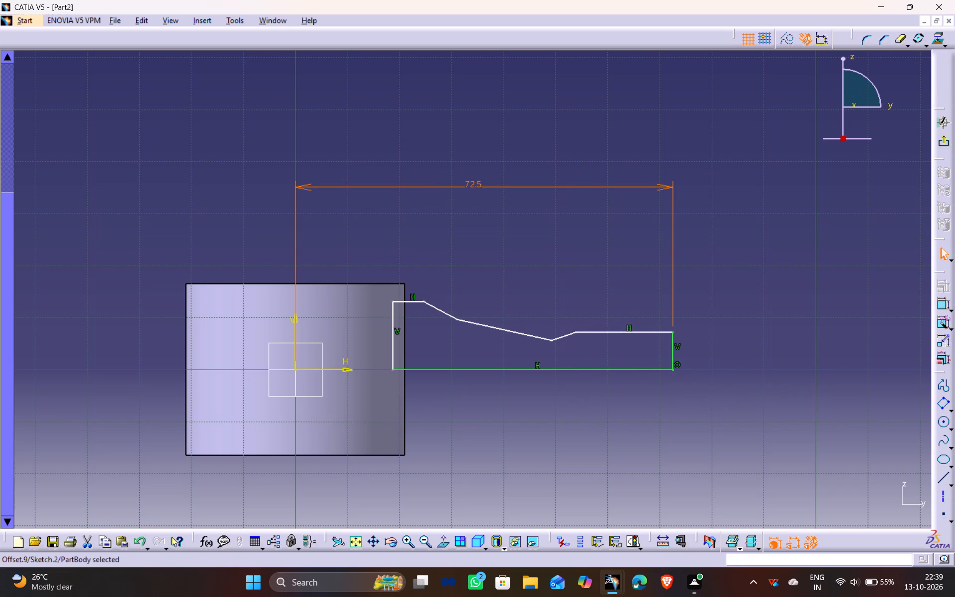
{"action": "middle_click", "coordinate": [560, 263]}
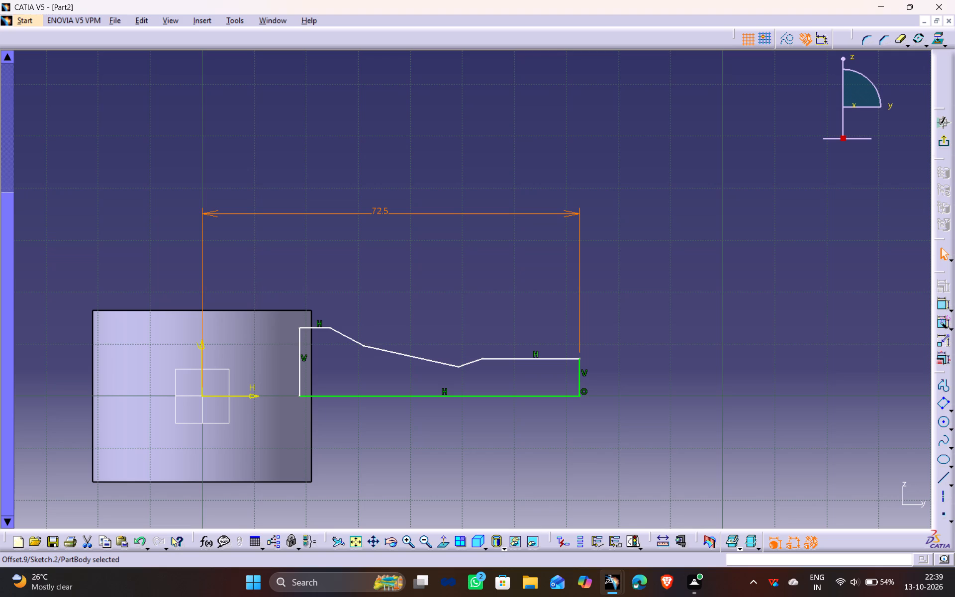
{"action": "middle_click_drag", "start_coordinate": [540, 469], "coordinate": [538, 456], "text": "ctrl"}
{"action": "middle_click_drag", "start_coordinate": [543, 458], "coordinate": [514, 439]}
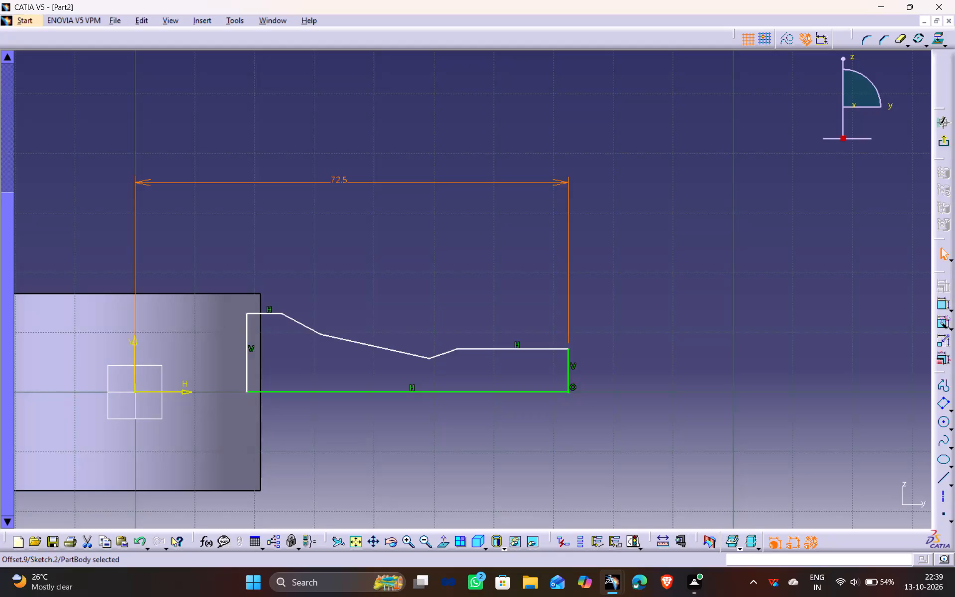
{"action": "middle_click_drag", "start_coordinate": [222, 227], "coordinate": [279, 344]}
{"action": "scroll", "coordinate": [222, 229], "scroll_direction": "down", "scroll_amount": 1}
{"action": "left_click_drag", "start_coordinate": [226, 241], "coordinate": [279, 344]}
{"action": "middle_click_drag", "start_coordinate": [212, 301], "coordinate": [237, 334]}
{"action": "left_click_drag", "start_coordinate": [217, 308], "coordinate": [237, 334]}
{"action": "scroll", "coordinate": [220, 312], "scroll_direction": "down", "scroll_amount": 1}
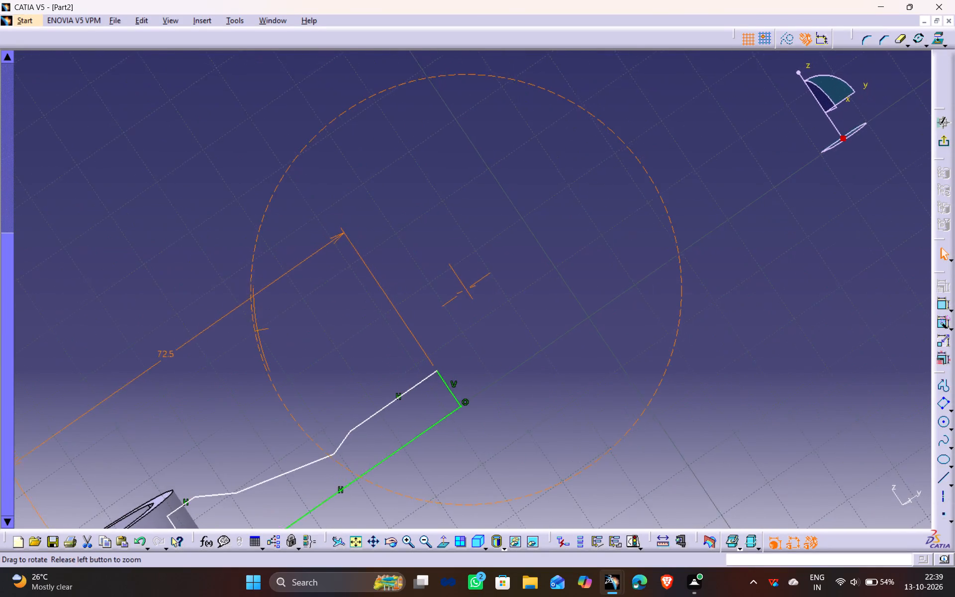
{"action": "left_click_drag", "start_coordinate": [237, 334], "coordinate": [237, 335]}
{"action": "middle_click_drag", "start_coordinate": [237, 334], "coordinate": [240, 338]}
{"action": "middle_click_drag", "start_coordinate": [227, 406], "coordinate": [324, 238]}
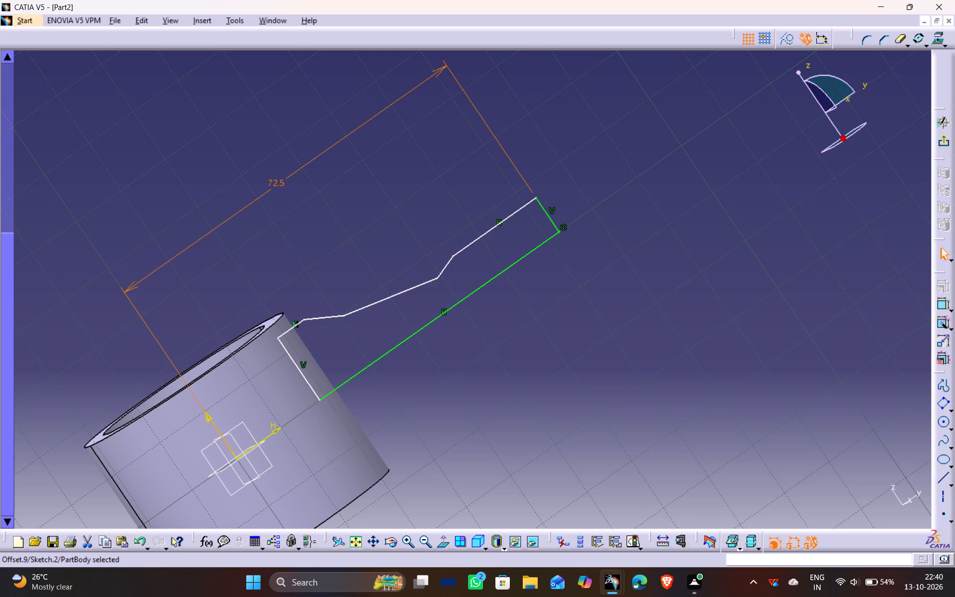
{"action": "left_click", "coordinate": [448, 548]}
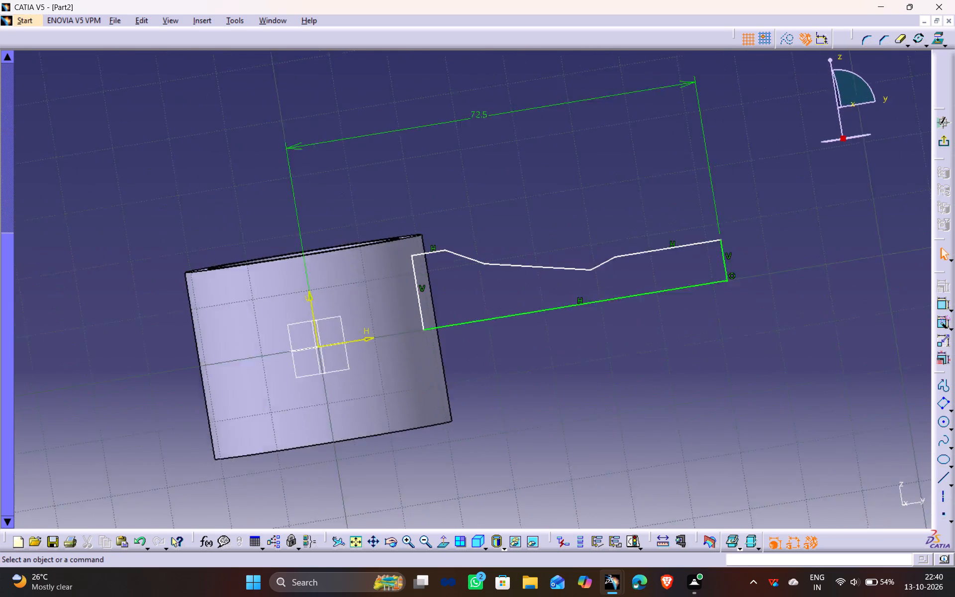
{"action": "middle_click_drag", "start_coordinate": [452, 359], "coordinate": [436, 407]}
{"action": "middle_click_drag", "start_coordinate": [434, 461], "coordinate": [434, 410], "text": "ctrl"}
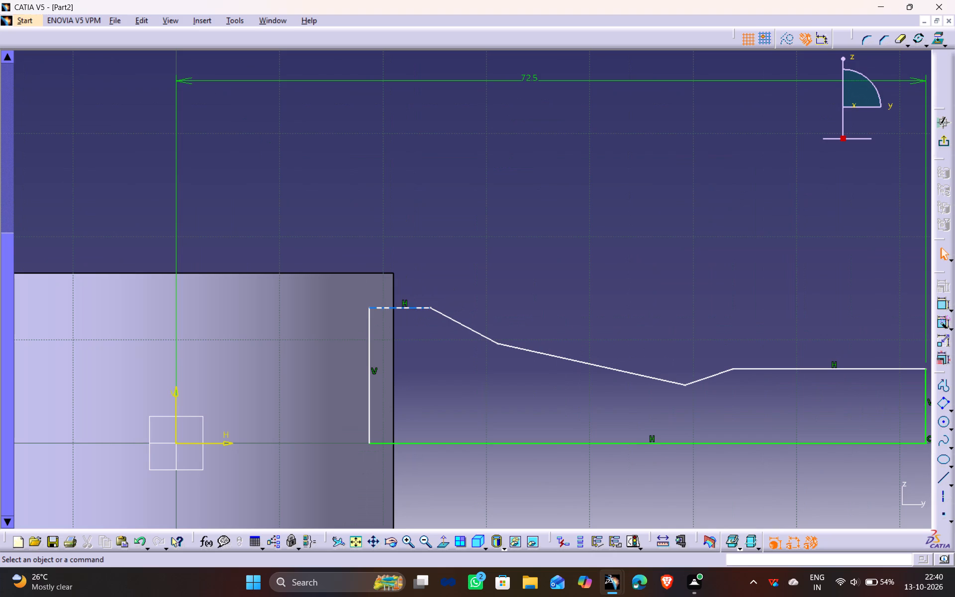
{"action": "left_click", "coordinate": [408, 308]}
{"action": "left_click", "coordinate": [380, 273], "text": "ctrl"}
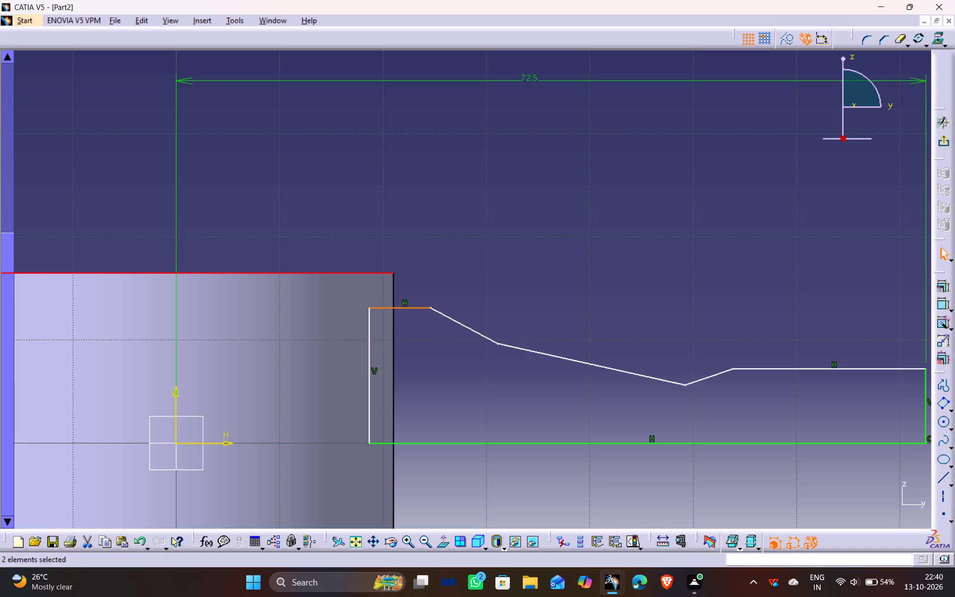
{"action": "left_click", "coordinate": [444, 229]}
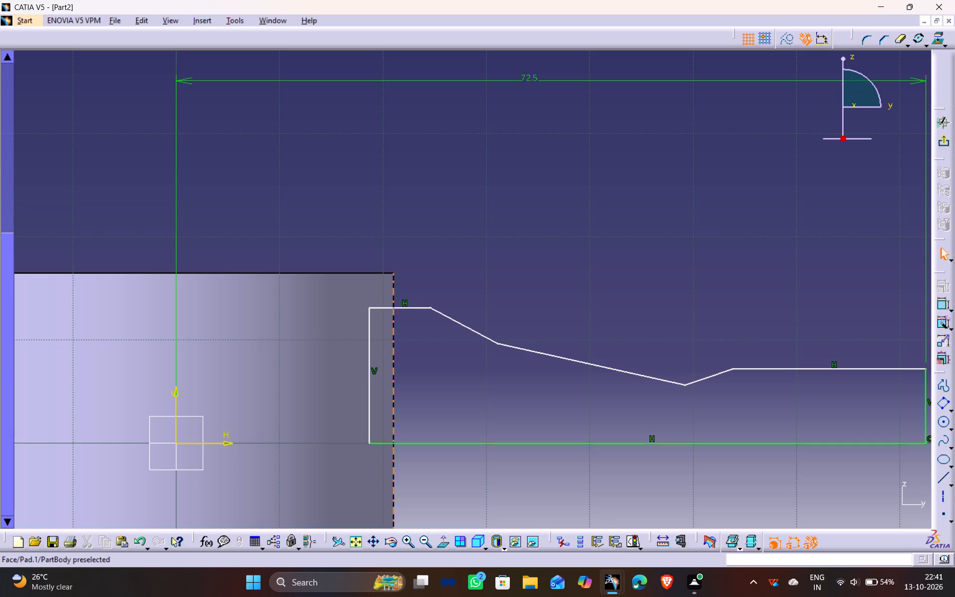
Dimension the length of the arm profile's long sloping line as 30 mm.
{"action": "middle_click_drag", "start_coordinate": [588, 379], "coordinate": [58, 257]}
{"action": "middle_click_drag", "start_coordinate": [185, 270], "coordinate": [199, 312], "text": "ctrl"}
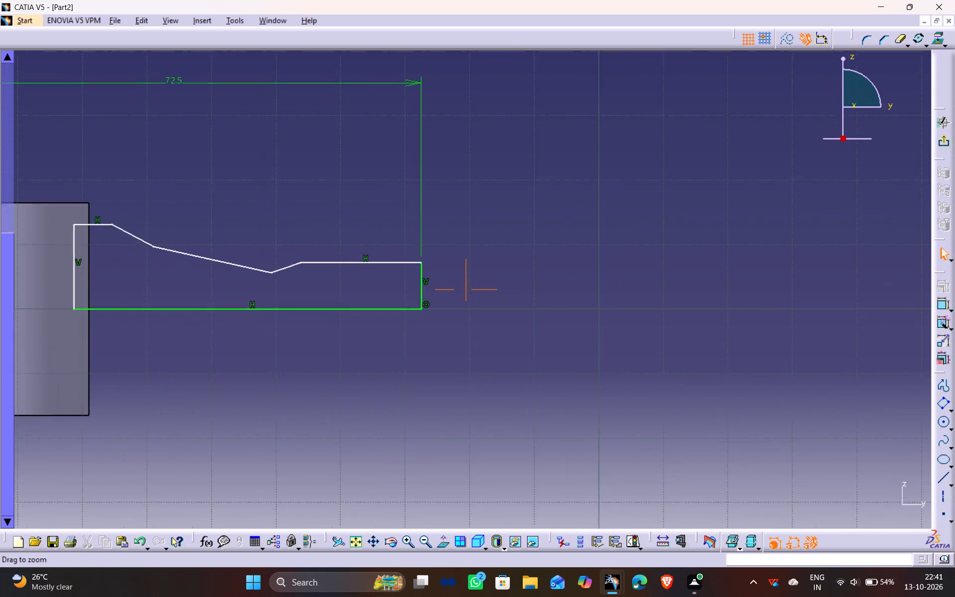
{"action": "middle_click_drag", "start_coordinate": [199, 312], "coordinate": [199, 312], "text": "ctrl"}
{"action": "middle_click_drag", "start_coordinate": [195, 339], "coordinate": [209, 371]}
{"action": "middle_click_drag", "start_coordinate": [196, 290], "coordinate": [205, 358]}
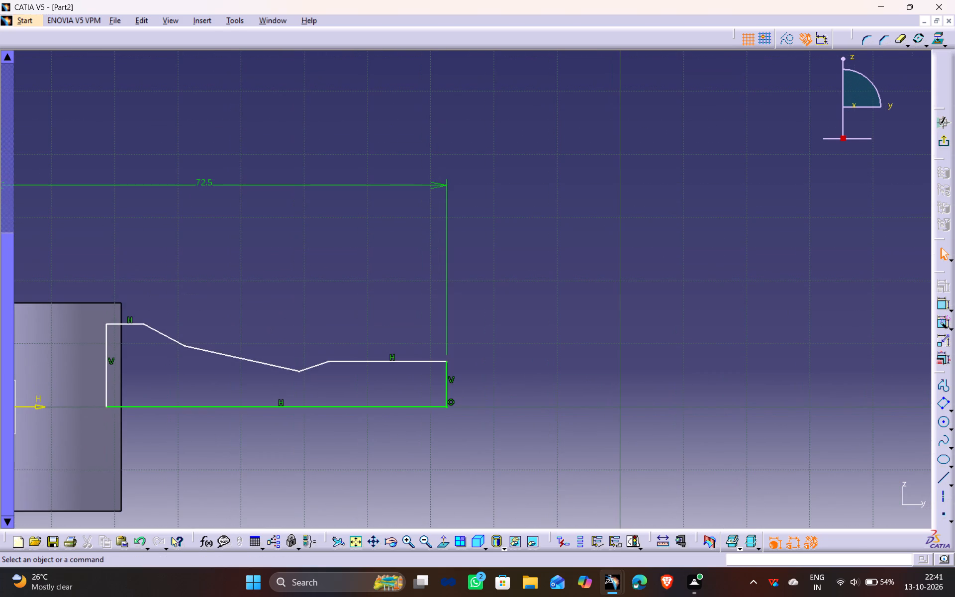
{"action": "left_click", "coordinate": [229, 358]}
{"action": "left_click", "coordinate": [943, 299]}
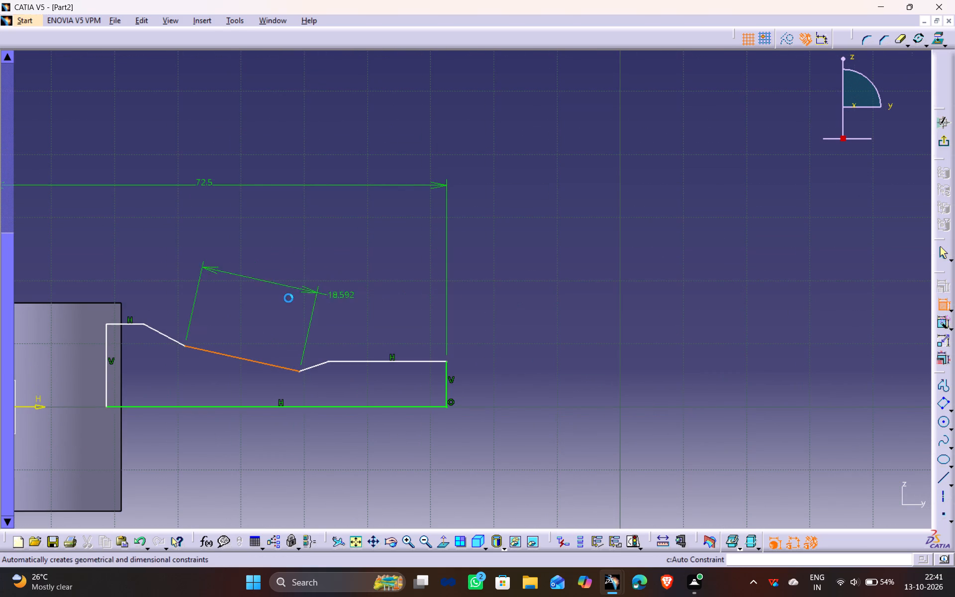
{"action": "left_click", "coordinate": [251, 295]}
{"action": "double_click", "coordinate": [255, 292]}
{"action": "type", "text": "30"}
{"action": "key", "text": "Return"}
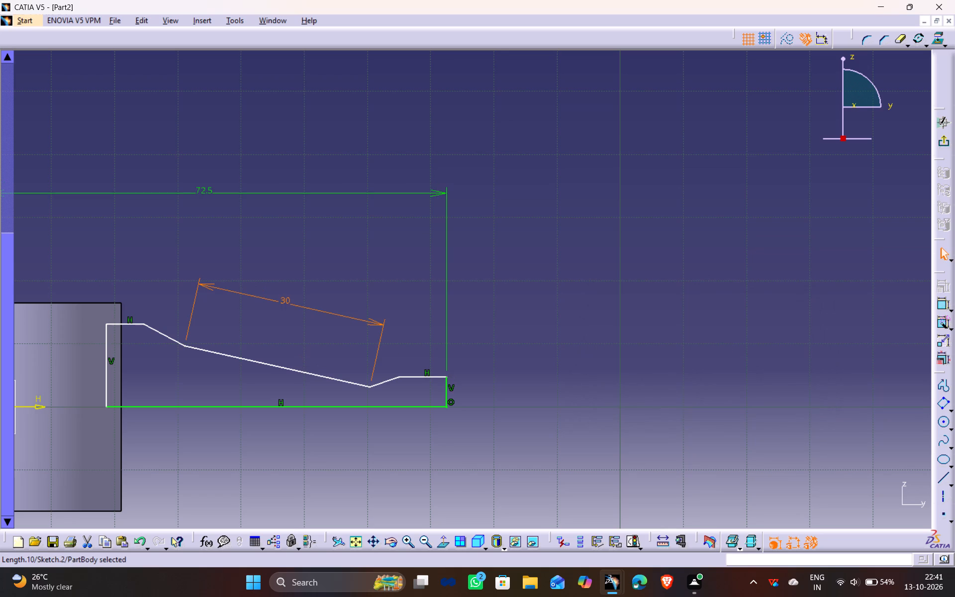
Dimension the height from the profile's base line to the short horizontal line at its outer end as 10 mm.
{"action": "middle_click_drag", "start_coordinate": [315, 223], "coordinate": [332, 242]}
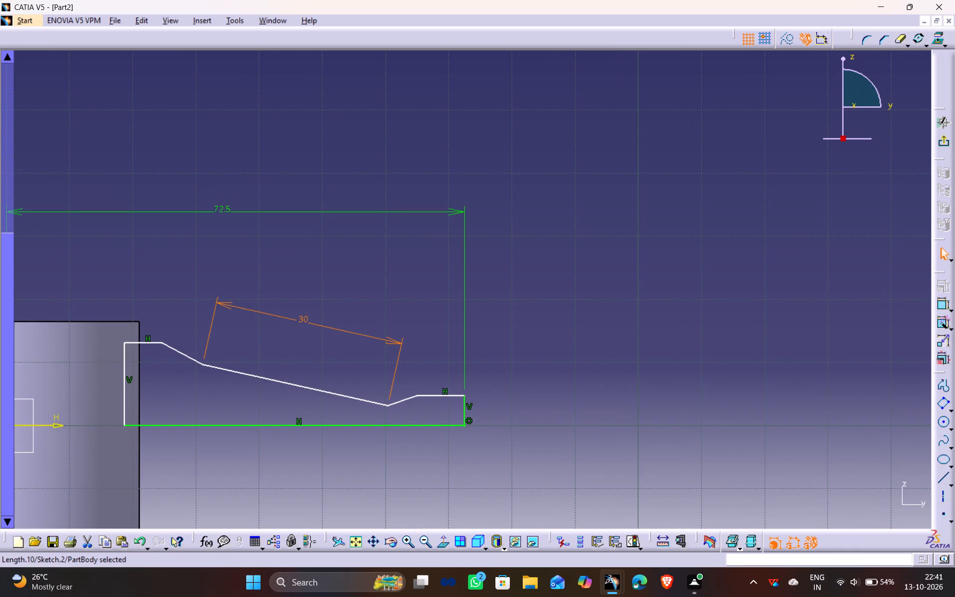
{"action": "middle_click_drag", "start_coordinate": [348, 492], "coordinate": [410, 472]}
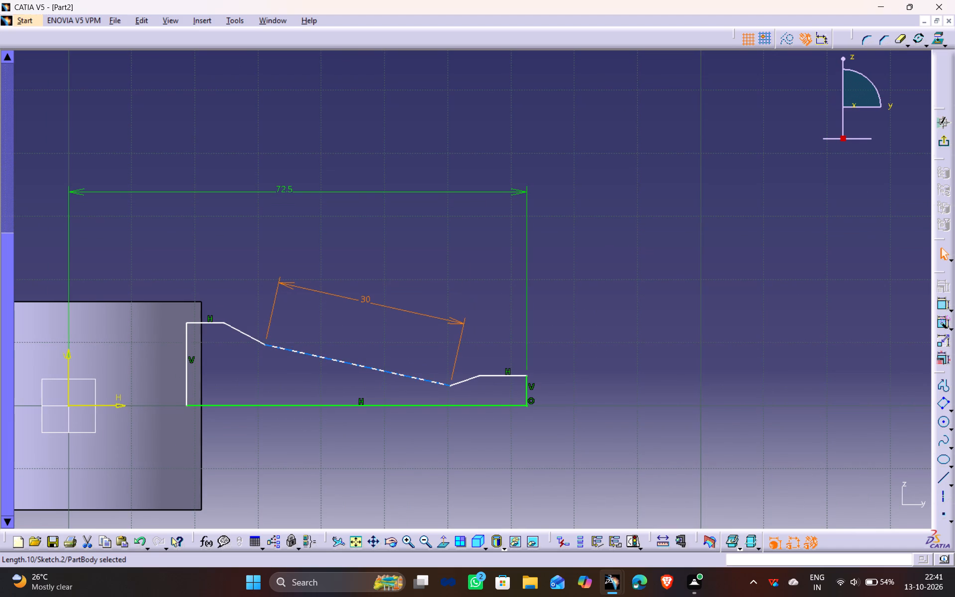
{"action": "left_click", "coordinate": [514, 377]}
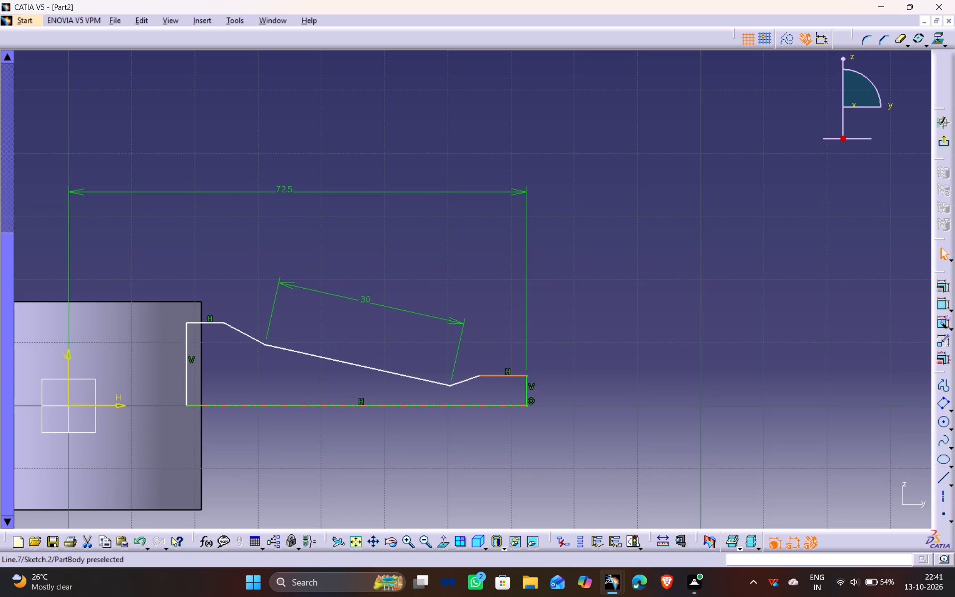
{"action": "left_click", "coordinate": [515, 405], "text": "ctrl"}
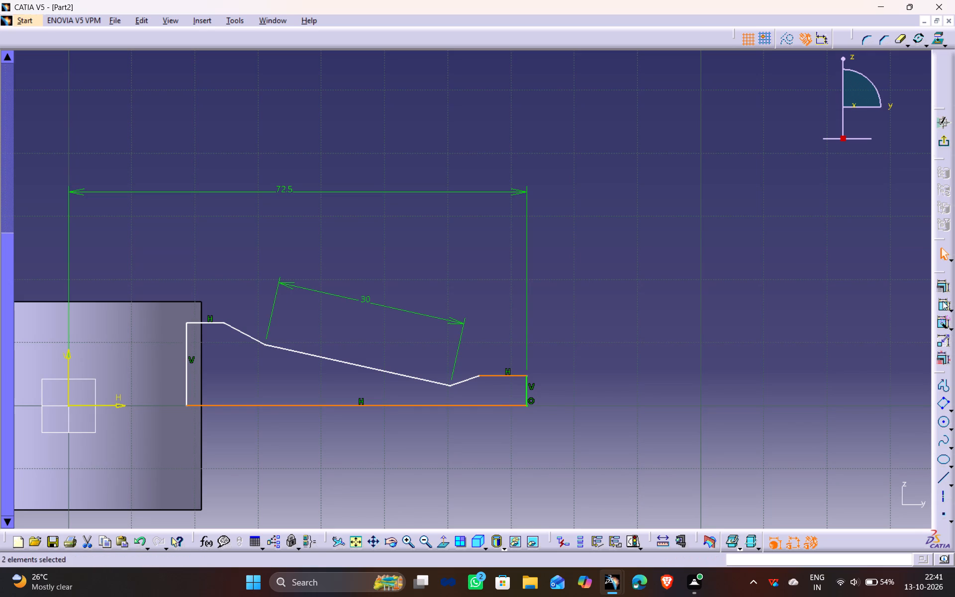
{"action": "left_click", "coordinate": [943, 302]}
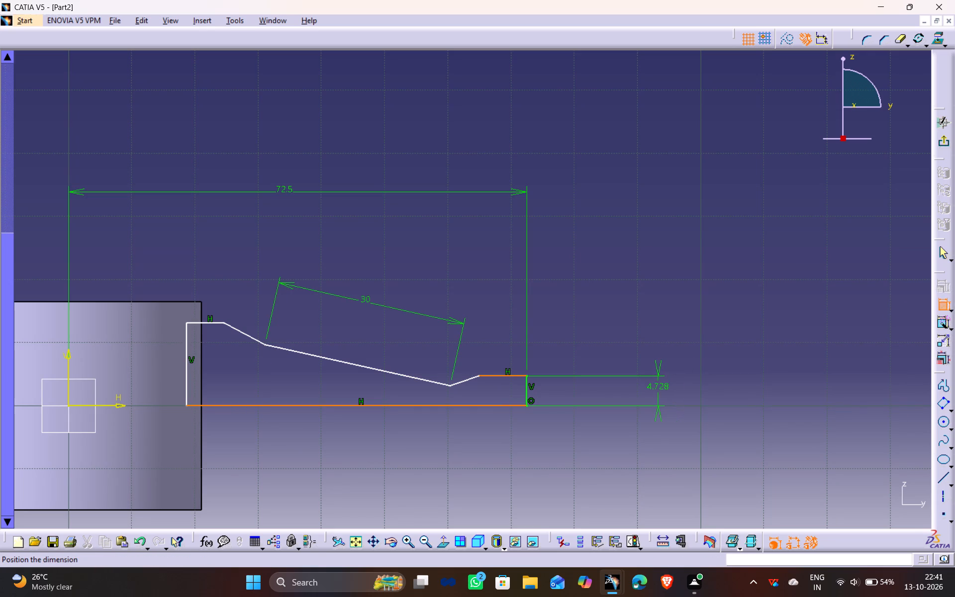
{"action": "left_click", "coordinate": [659, 393]}
{"action": "double_click", "coordinate": [662, 387]}
{"action": "type", "text": "10"}
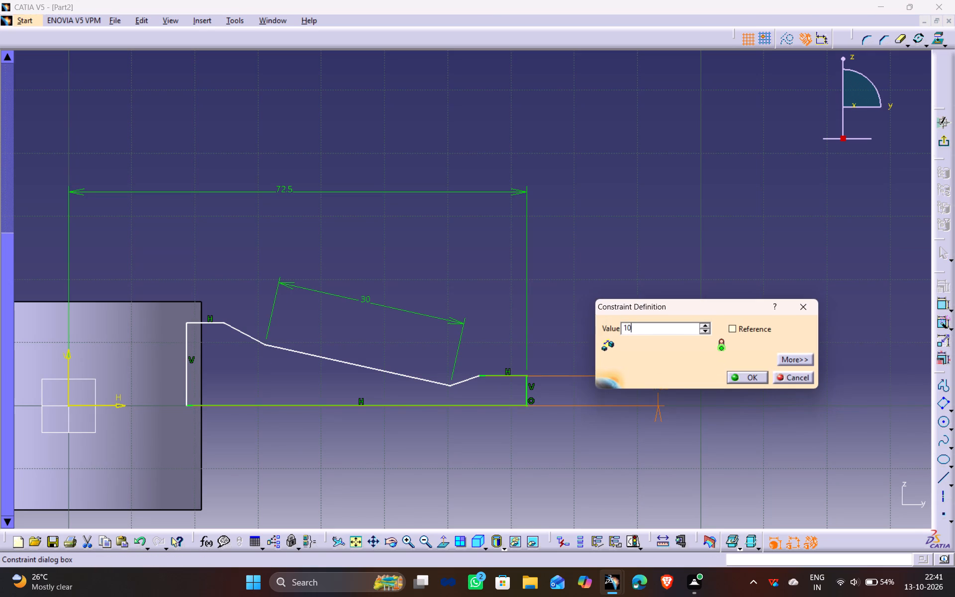
{"action": "key", "text": "Return"}
{"action": "scroll", "coordinate": [671, 368], "scroll_direction": "up", "scroll_amount": 1}
{"action": "left_click", "coordinate": [391, 375]}
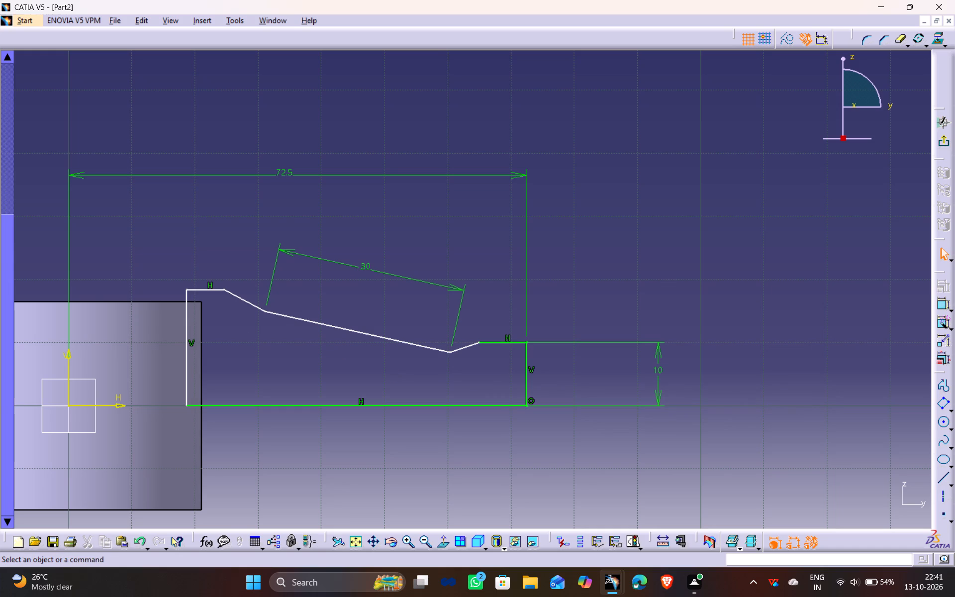
Dimension the horizontal distance from the profile's low corner, where the two sloping lines meet, to the outer end line as 12.5 mm.
{"action": "left_click", "coordinate": [451, 352]}
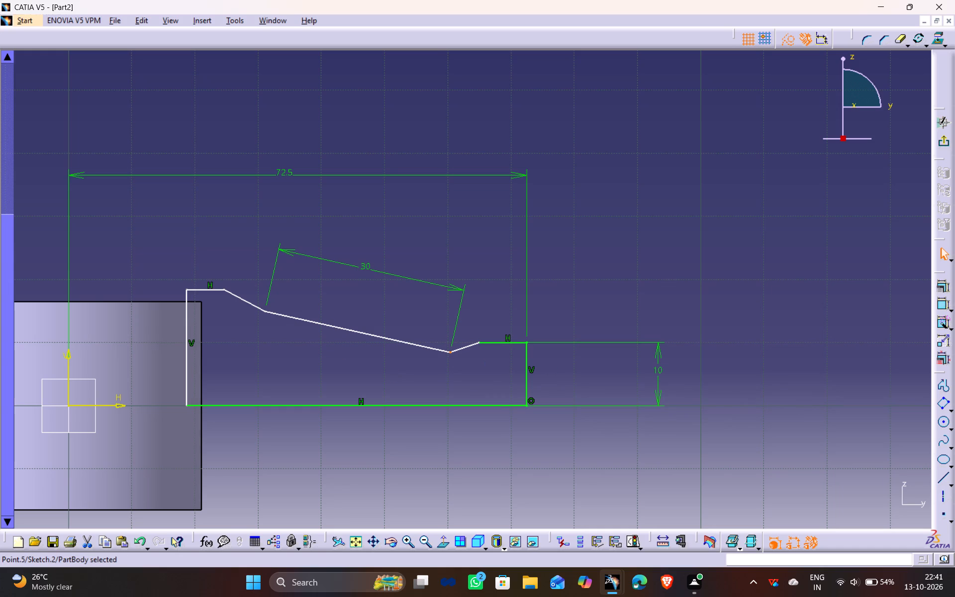
{"action": "left_click", "coordinate": [531, 366], "text": "ctrl"}
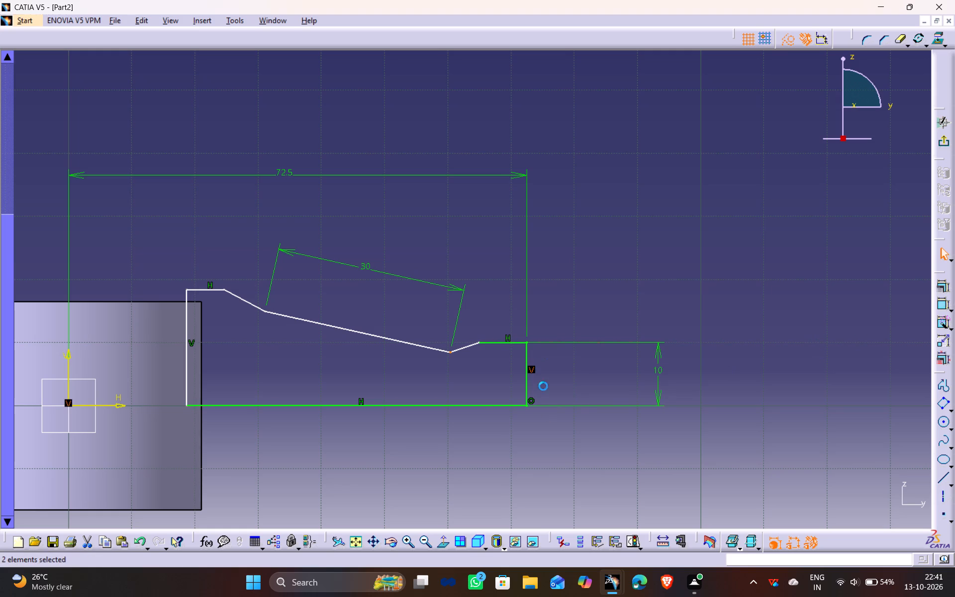
{"action": "left_click", "coordinate": [536, 371], "text": "ctrl"}
{"action": "left_click", "coordinate": [531, 369], "text": "ctrl"}
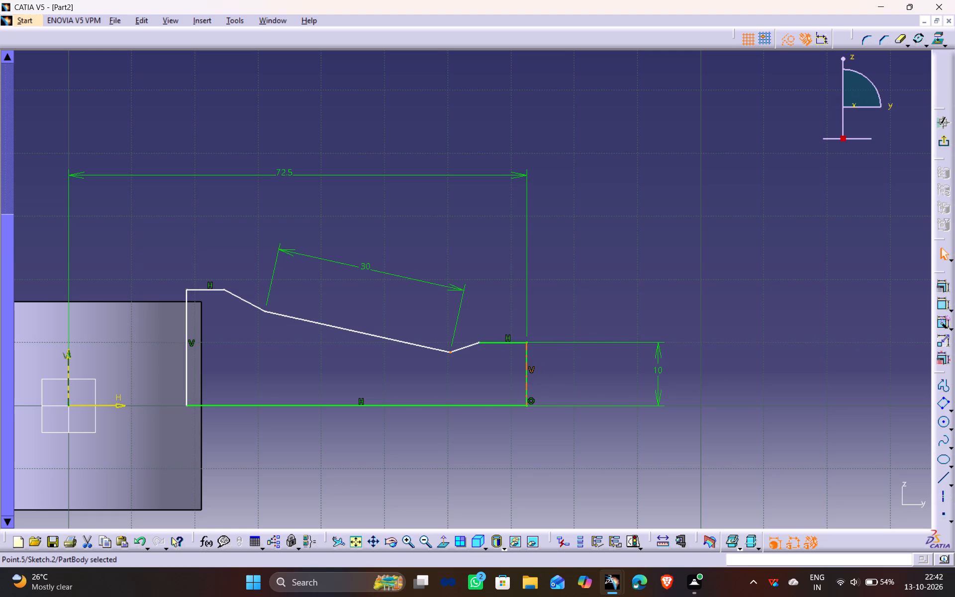
{"action": "left_click", "coordinate": [530, 385], "text": "ctrl"}
{"action": "left_click", "coordinate": [940, 307]}
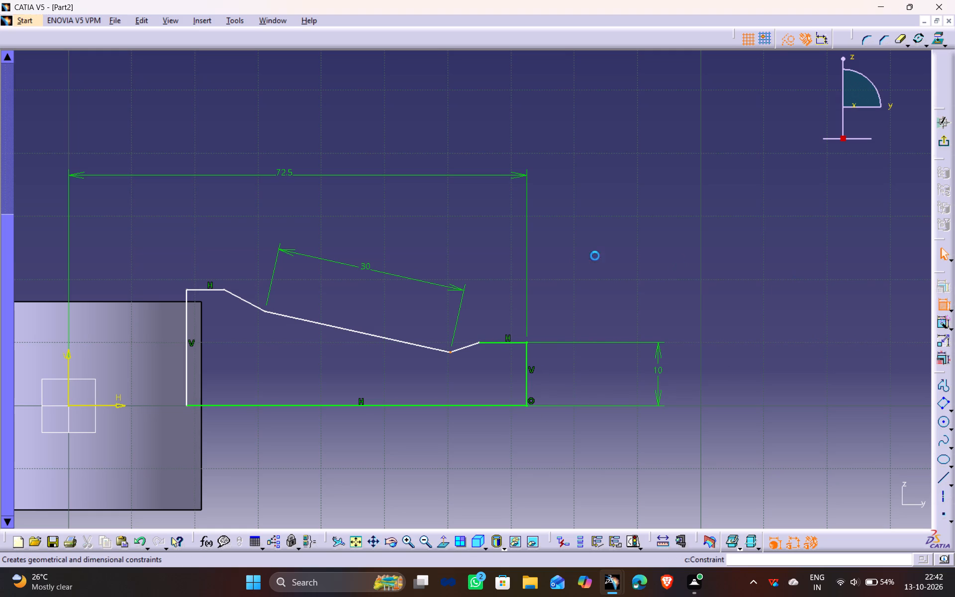
{"action": "left_click", "coordinate": [527, 354]}
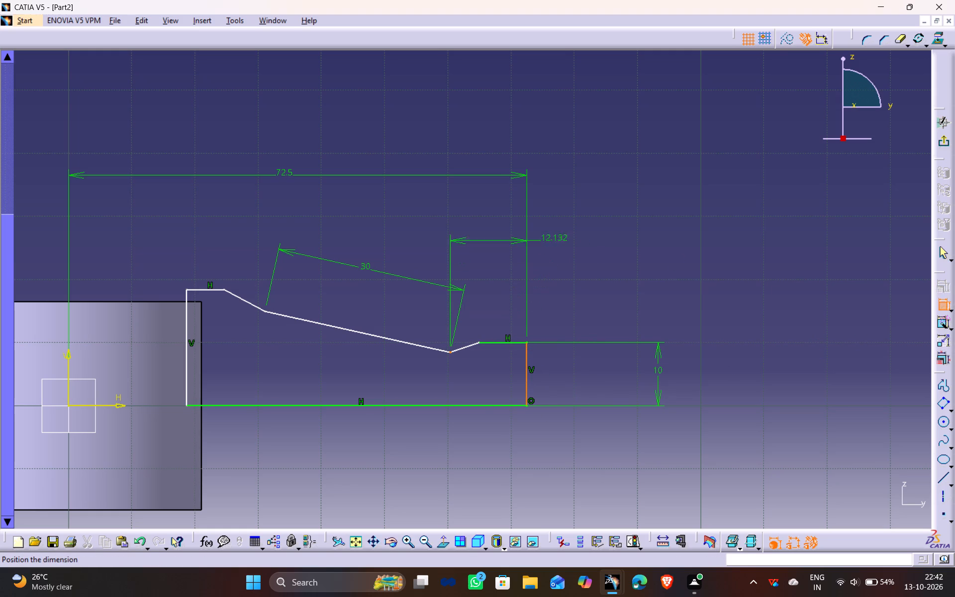
{"action": "left_click", "coordinate": [559, 222]}
{"action": "double_click", "coordinate": [560, 218]}
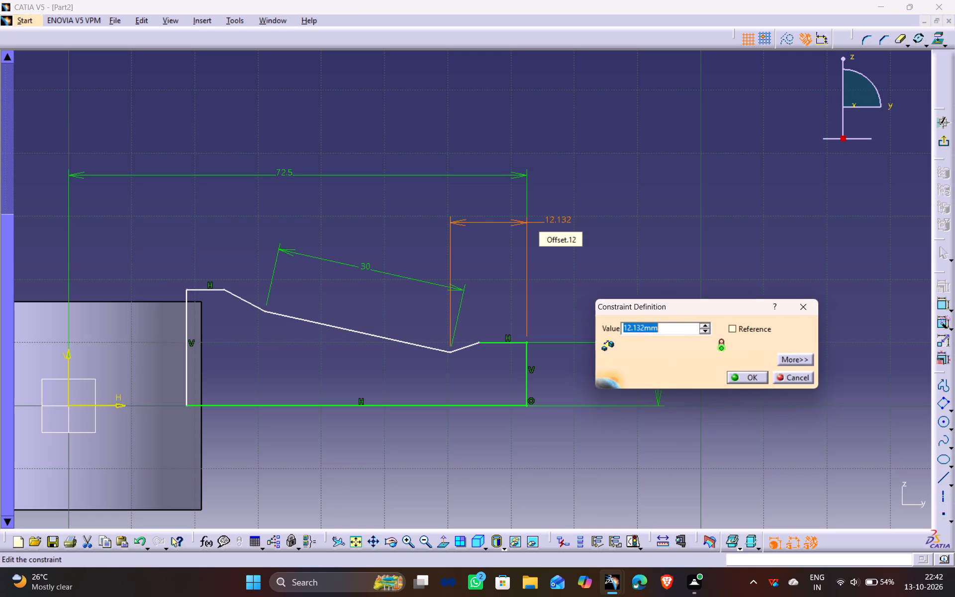
{"action": "type", "text": "12.5"}
{"action": "key", "text": "Return"}
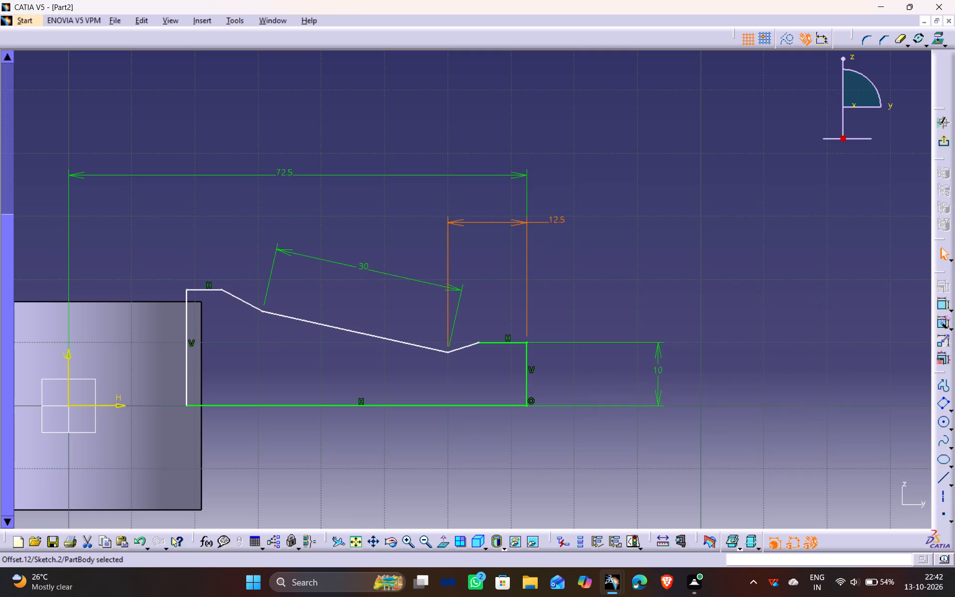
{"action": "left_click", "coordinate": [421, 230]}
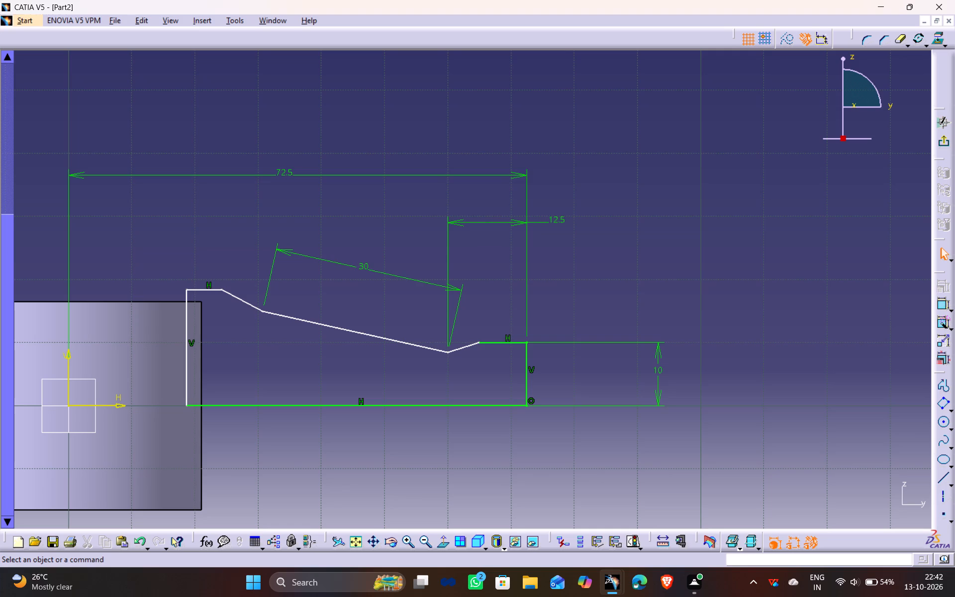
Dimension the angle between the short sloping line near the outer end and the base line as 12°.
{"action": "middle_click_drag", "start_coordinate": [509, 367], "coordinate": [513, 394]}
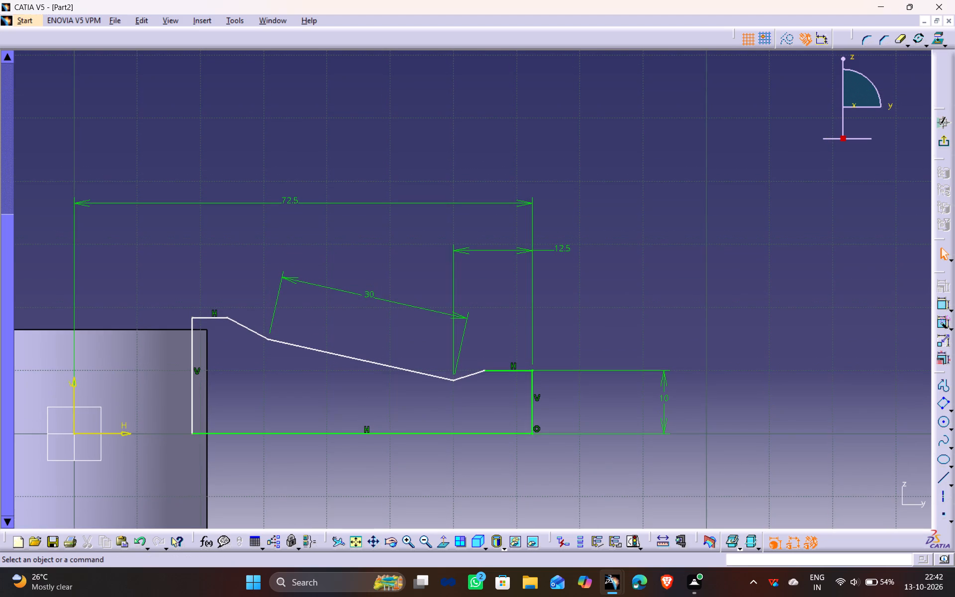
{"action": "left_click", "coordinate": [468, 375]}
{"action": "left_click", "coordinate": [484, 433], "text": "ctrl"}
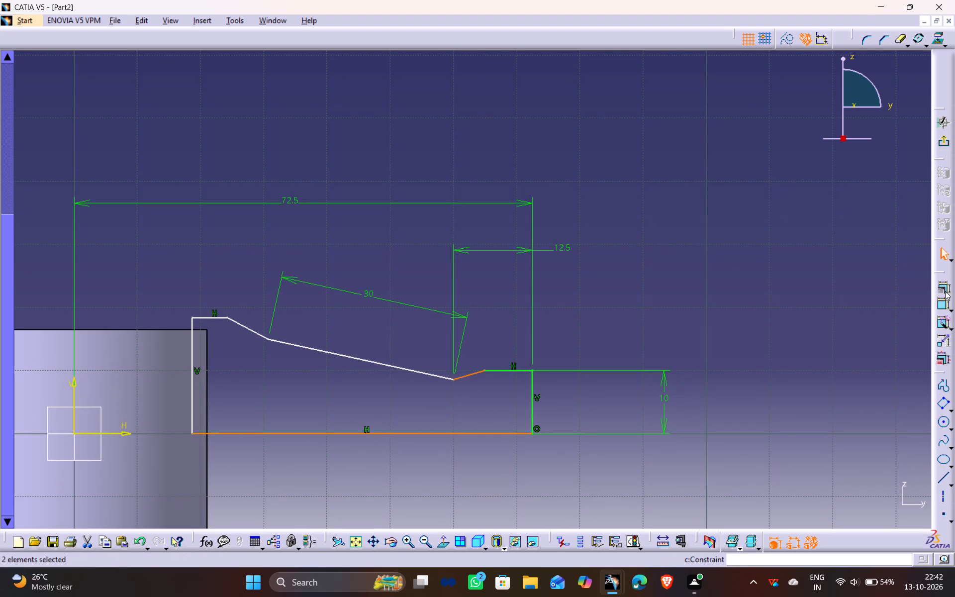
{"action": "left_click", "coordinate": [939, 308]}
{"action": "left_click", "coordinate": [697, 355]}
{"action": "double_click", "coordinate": [704, 350]}
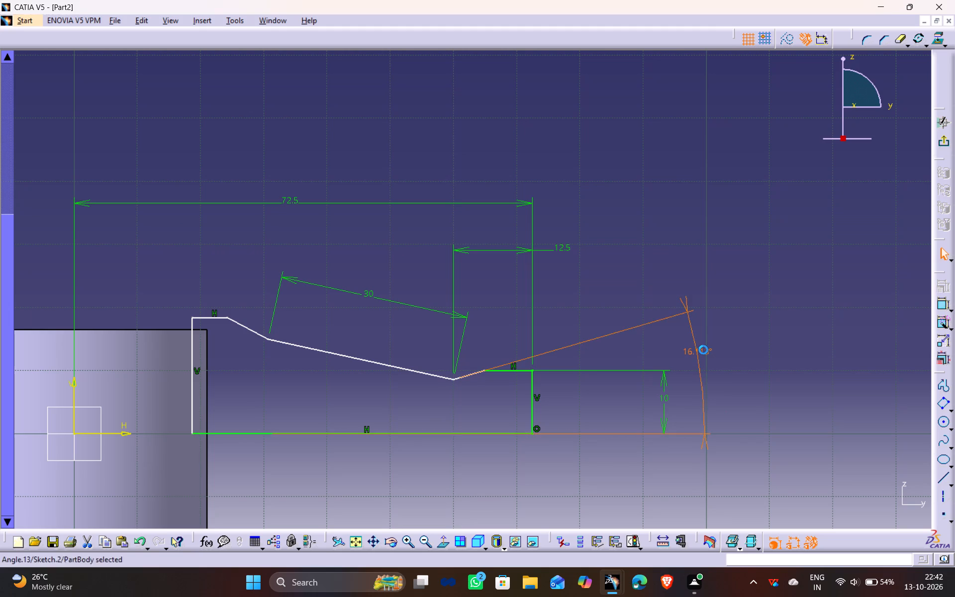
{"action": "type", "text": "12"}
{"action": "key", "text": "Return"}
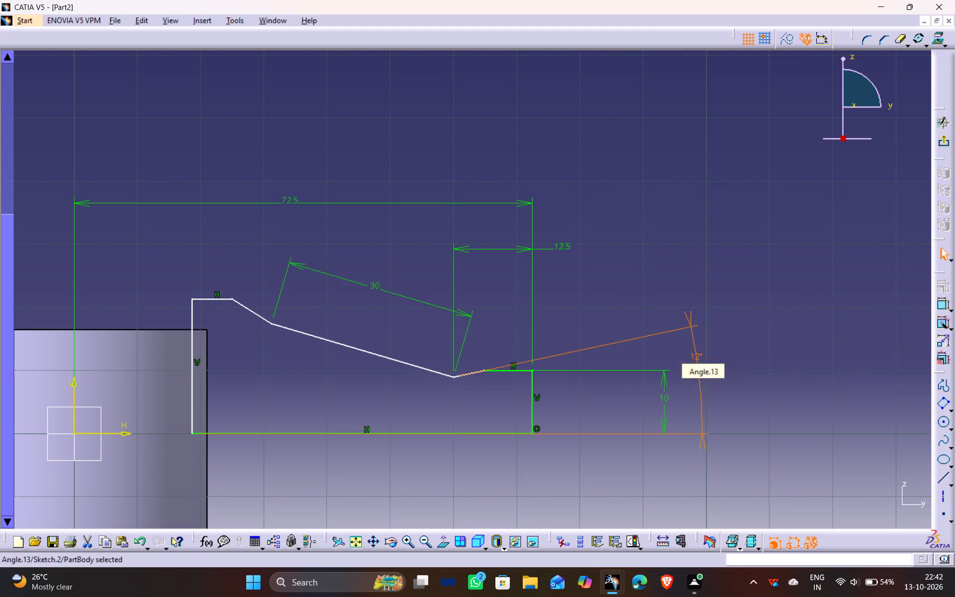
{"action": "left_click", "coordinate": [380, 305]}
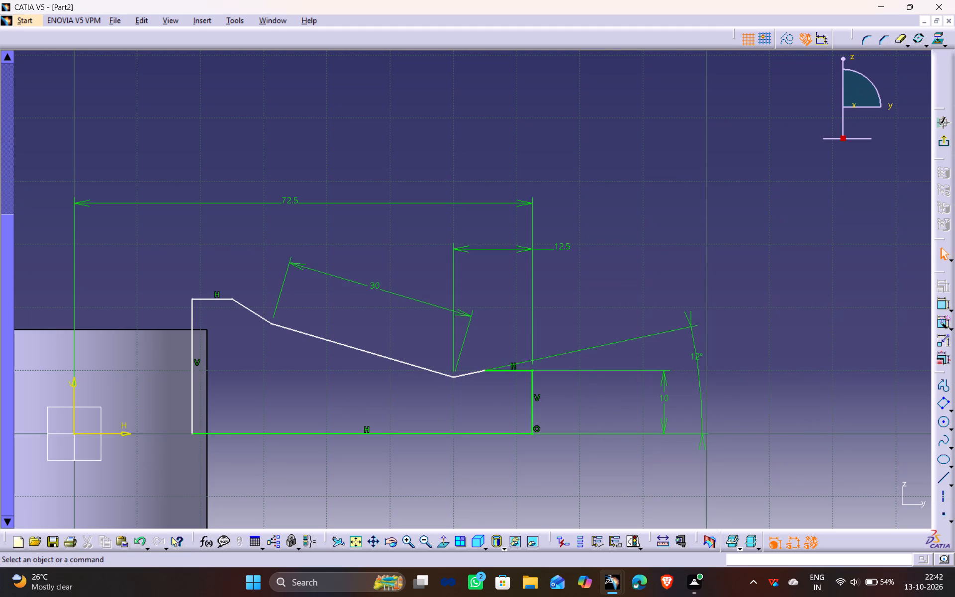
Exit the arm profile sketch and return to the part.
{"action": "middle_click_drag", "start_coordinate": [478, 473], "coordinate": [472, 444], "text": "ctrl"}
{"action": "middle_click_drag", "start_coordinate": [358, 387], "coordinate": [426, 382]}
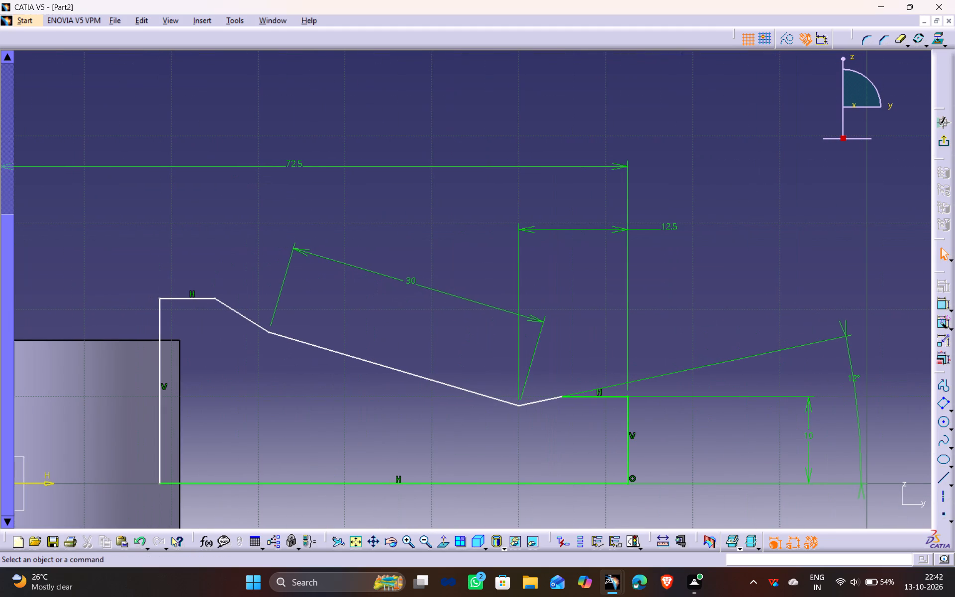
{"action": "middle_click_drag", "start_coordinate": [315, 386], "coordinate": [324, 382]}
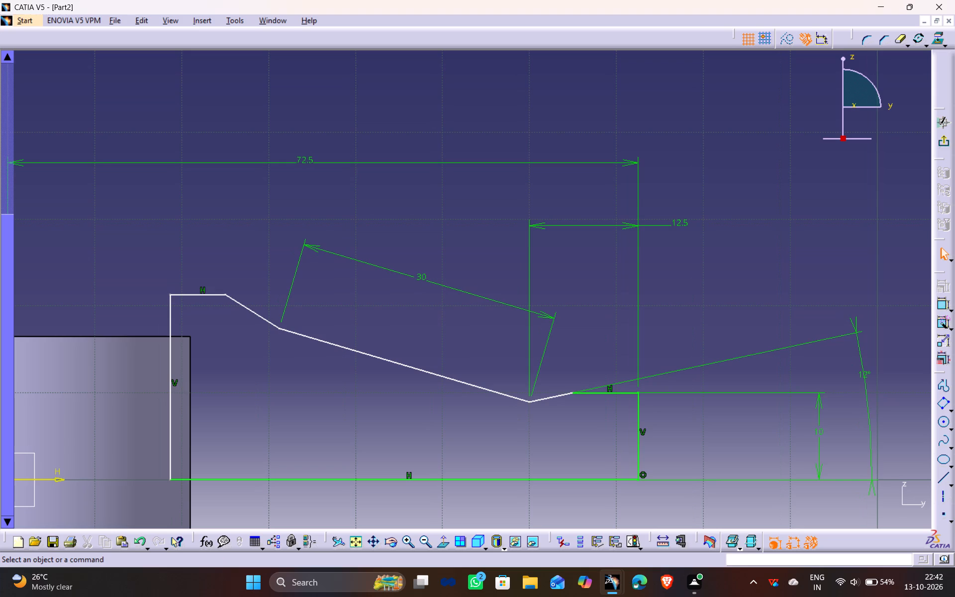
{"action": "middle_click_drag", "start_coordinate": [251, 233], "coordinate": [267, 284], "text": "ctrl"}
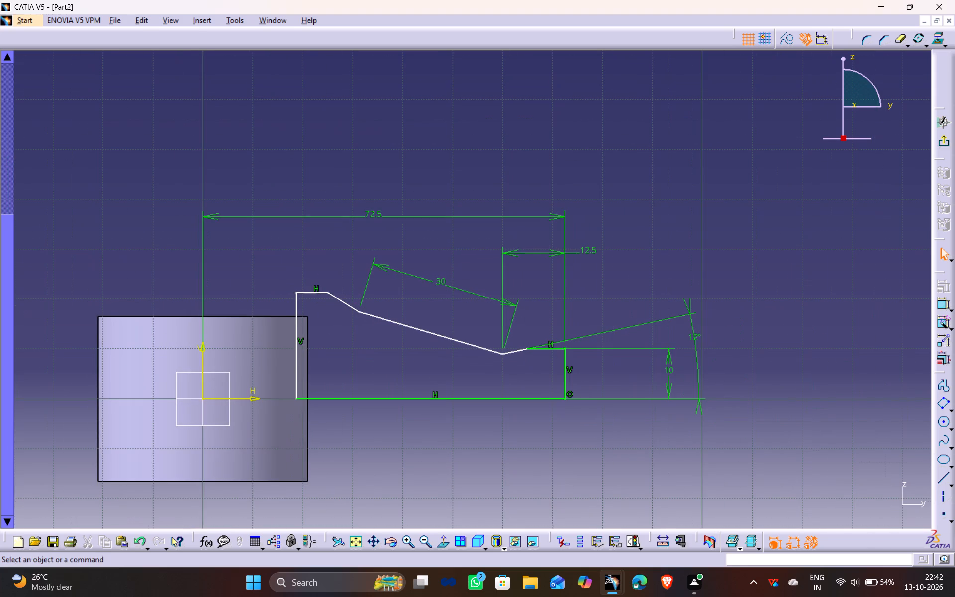
{"action": "left_click", "coordinate": [947, 142]}
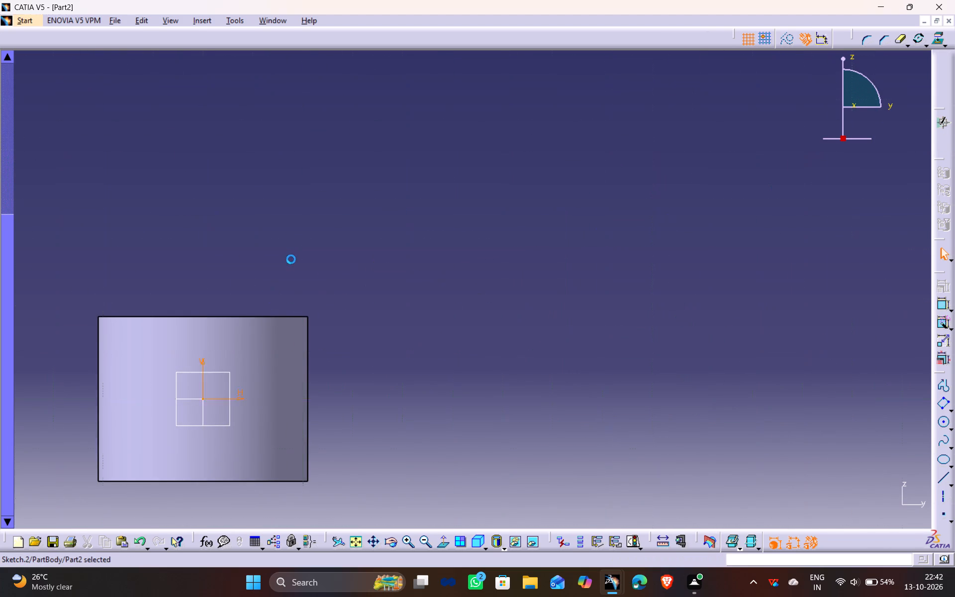
Open the sleeve's pad definition to examine its settings, and close it without changes.
{"action": "double_click", "coordinate": [256, 335]}
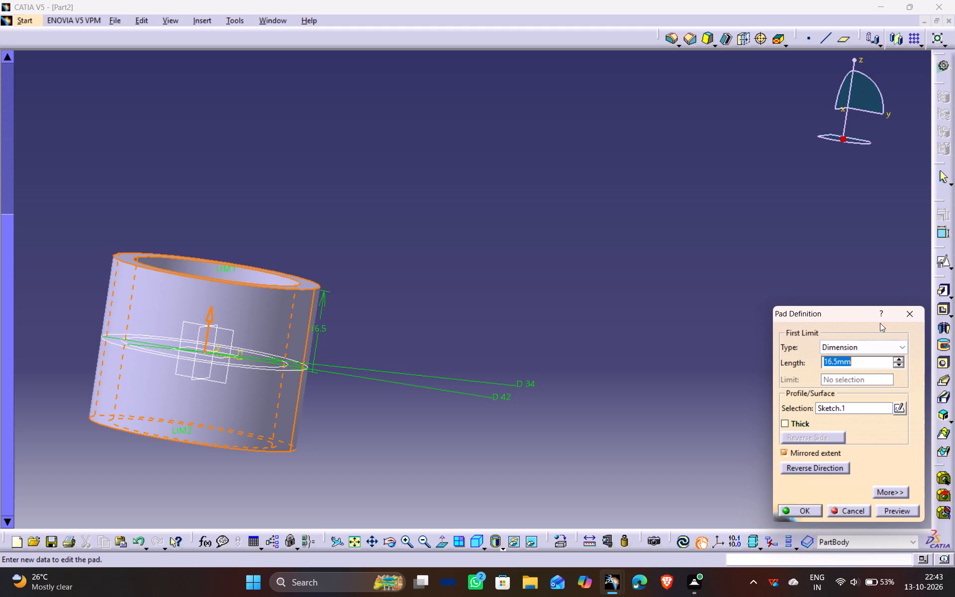
{"action": "left_click", "coordinate": [913, 312]}
Reopen the sleeve's pad definition, reveal the body's features in the tree, and close the definition without changes.
{"action": "middle_click_drag", "start_coordinate": [382, 212], "coordinate": [363, 252]}
{"action": "left_click_drag", "start_coordinate": [382, 212], "coordinate": [363, 252]}
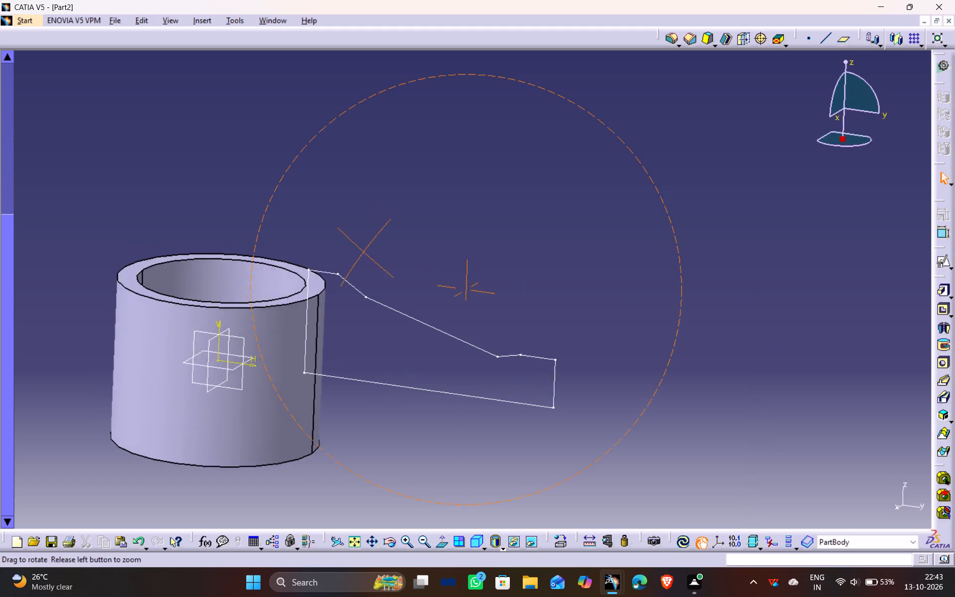
{"action": "left_click_drag", "start_coordinate": [363, 252], "coordinate": [325, 343]}
{"action": "middle_click_drag", "start_coordinate": [363, 252], "coordinate": [322, 343]}
{"action": "scroll", "coordinate": [346, 285], "scroll_direction": "down", "scroll_amount": 1}
{"action": "double_click", "coordinate": [311, 320]}
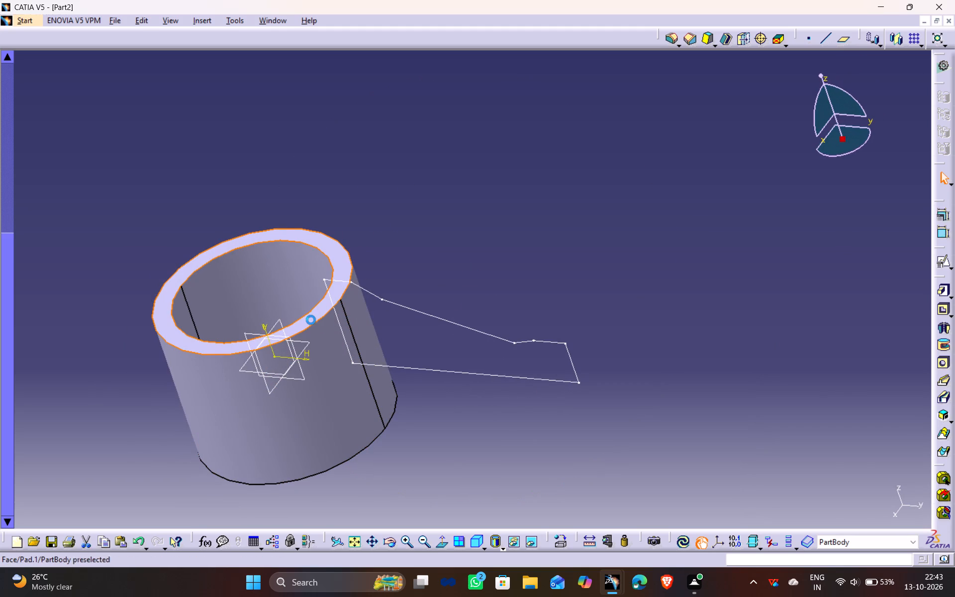
{"action": "scroll", "coordinate": [121, 214], "scroll_direction": "up", "scroll_amount": 7}
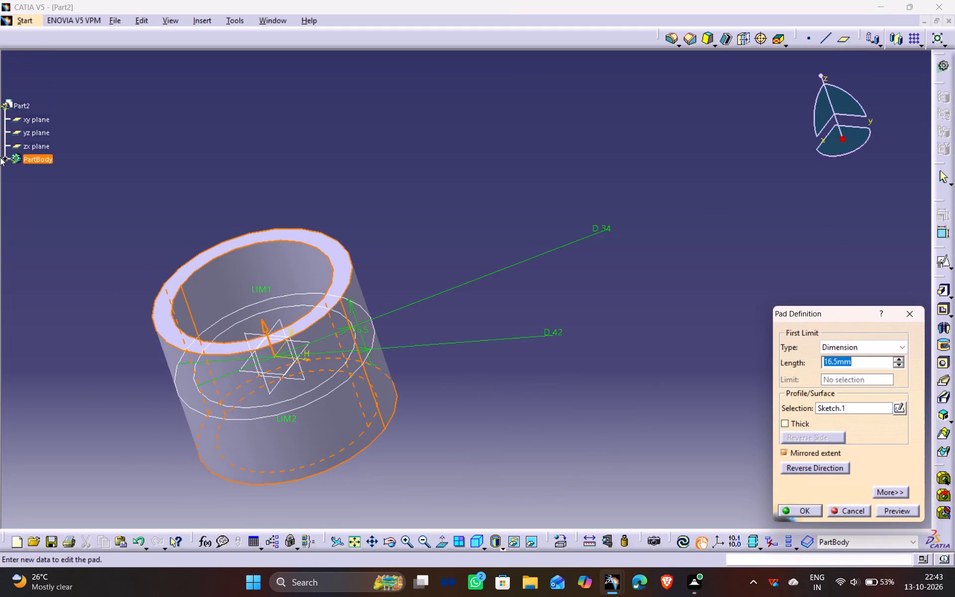
{"action": "left_click", "coordinate": [3, 155]}
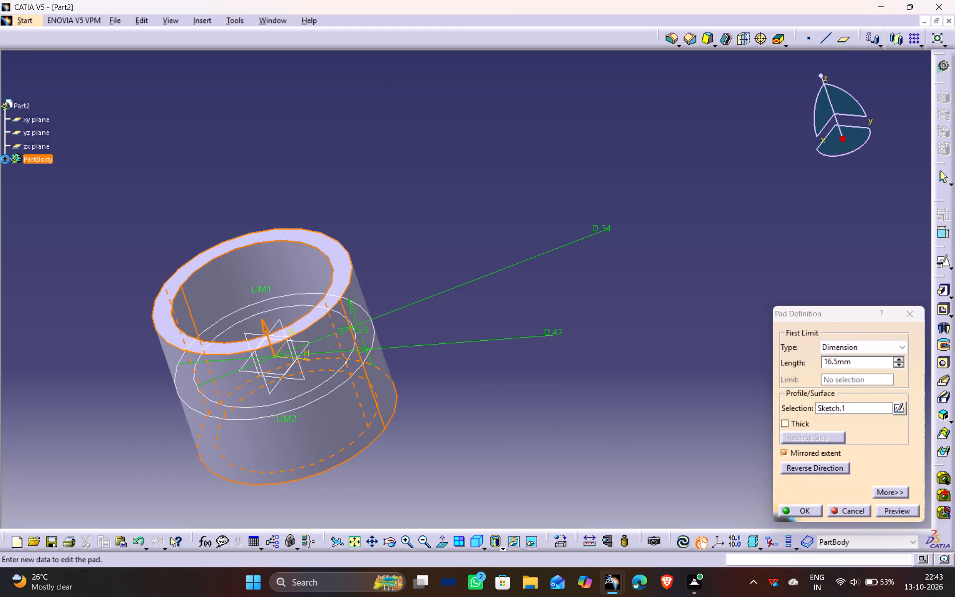
{"action": "left_click", "coordinate": [5, 159]}
{"action": "triple_click", "coordinate": [58, 188]}
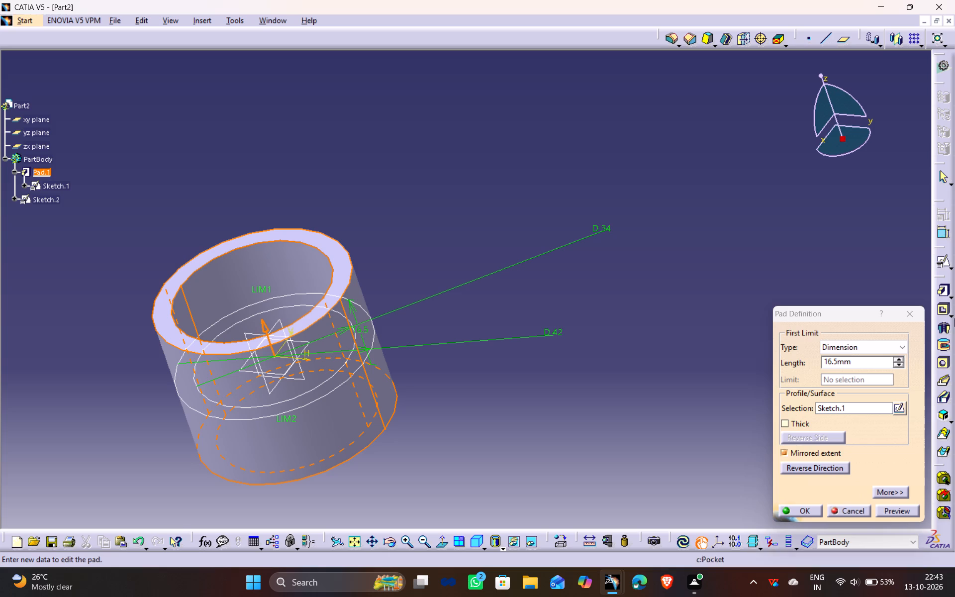
{"action": "left_click", "coordinate": [912, 310]}
Open the sleeve's base sketch, the two concentric circles on the xy plane, for editing.
{"action": "double_click", "coordinate": [50, 185]}
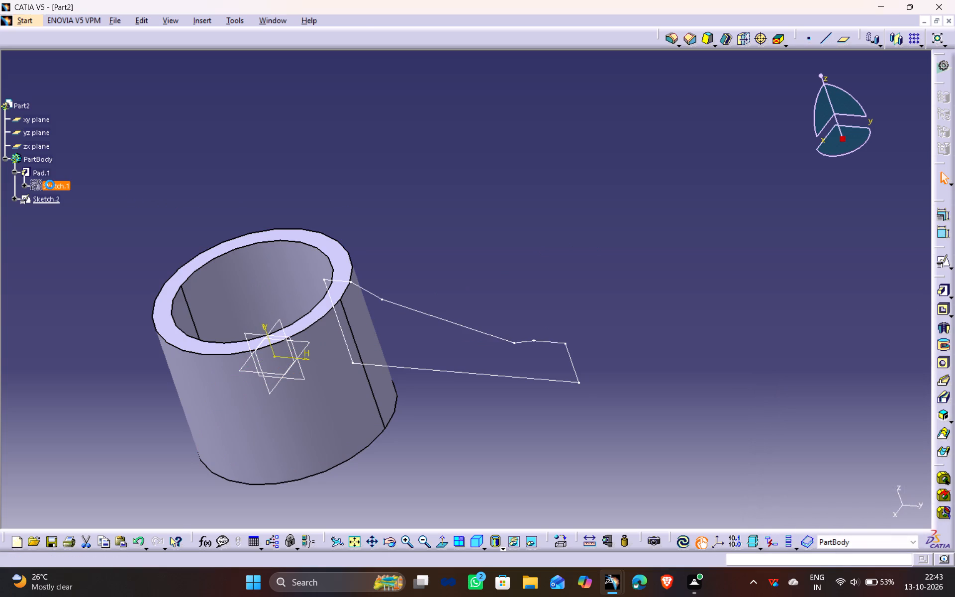
{"action": "middle_click_drag", "start_coordinate": [403, 475], "coordinate": [405, 427]}
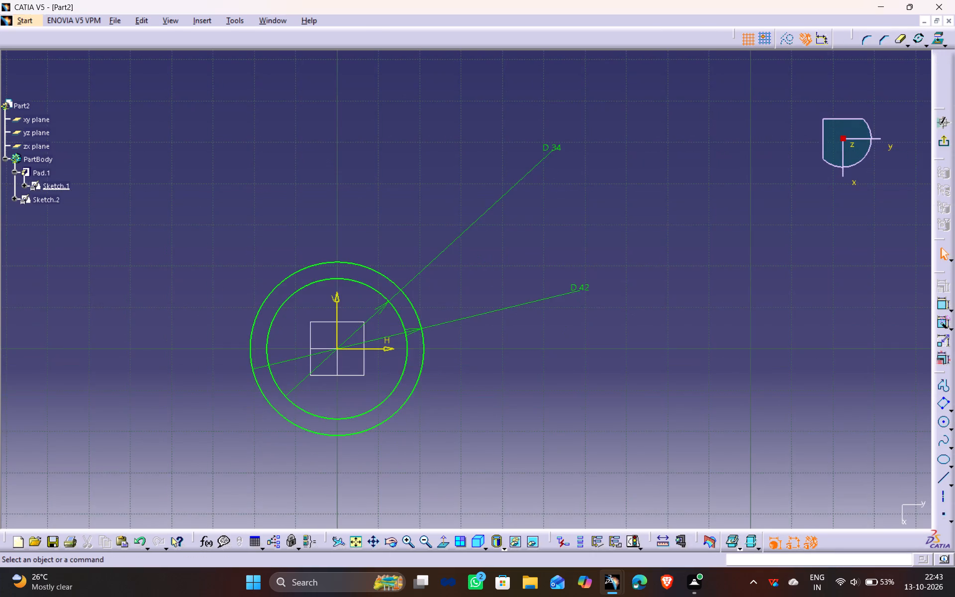
{"action": "middle_click_drag", "start_coordinate": [413, 464], "coordinate": [416, 402], "text": "ctrl"}
{"action": "middle_click", "coordinate": [392, 304]}
{"action": "middle_click_drag", "start_coordinate": [364, 202], "coordinate": [375, 254], "text": "ctrl"}
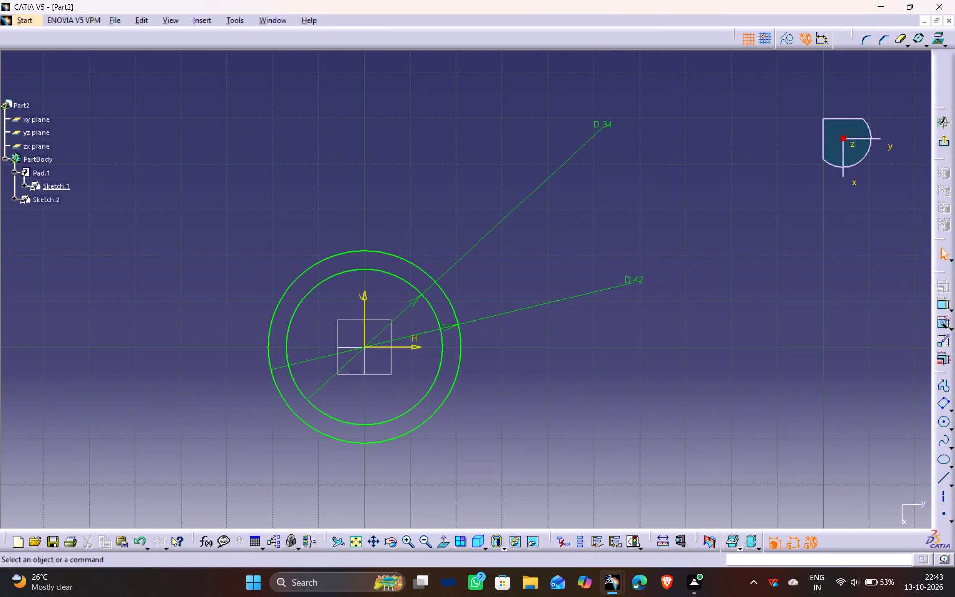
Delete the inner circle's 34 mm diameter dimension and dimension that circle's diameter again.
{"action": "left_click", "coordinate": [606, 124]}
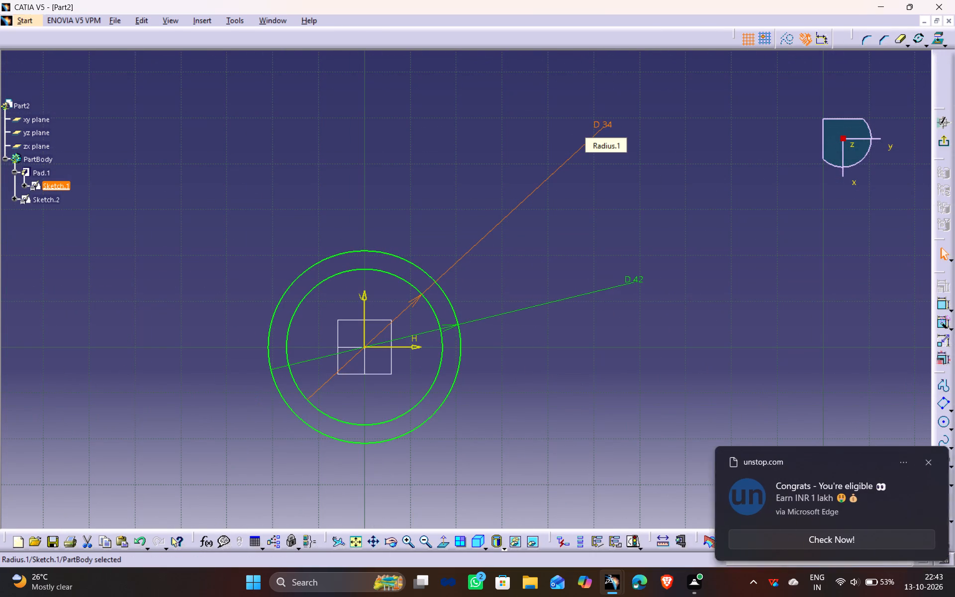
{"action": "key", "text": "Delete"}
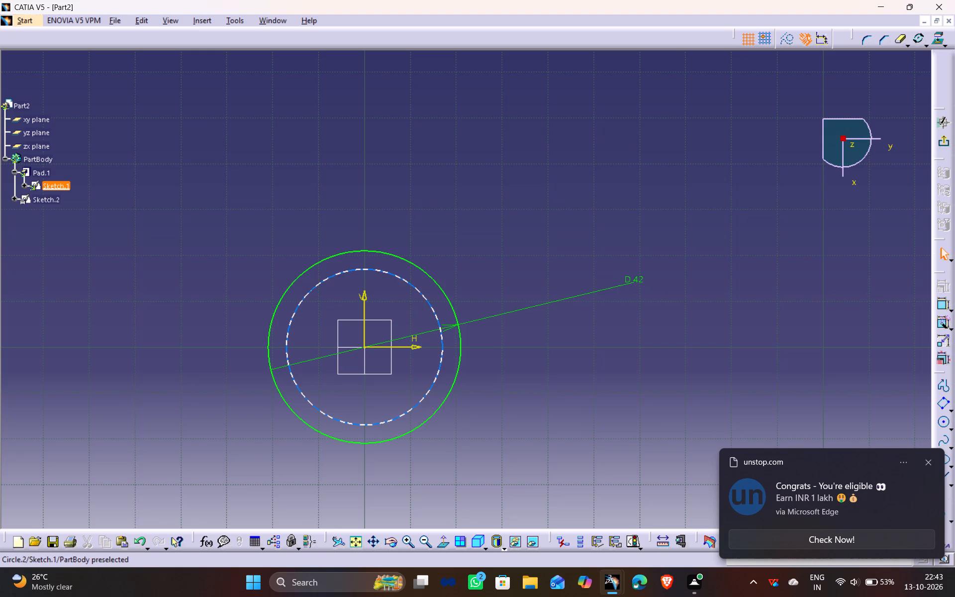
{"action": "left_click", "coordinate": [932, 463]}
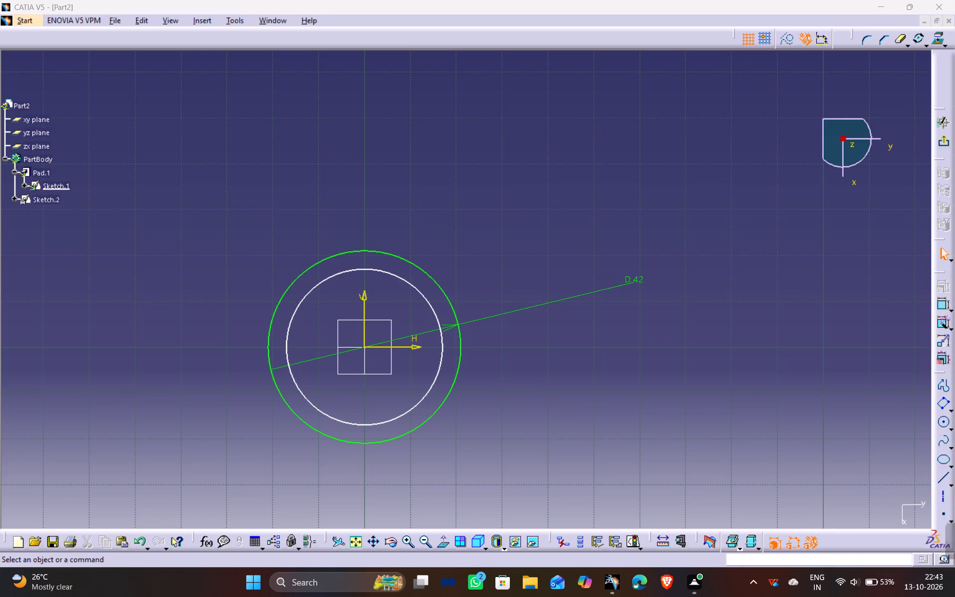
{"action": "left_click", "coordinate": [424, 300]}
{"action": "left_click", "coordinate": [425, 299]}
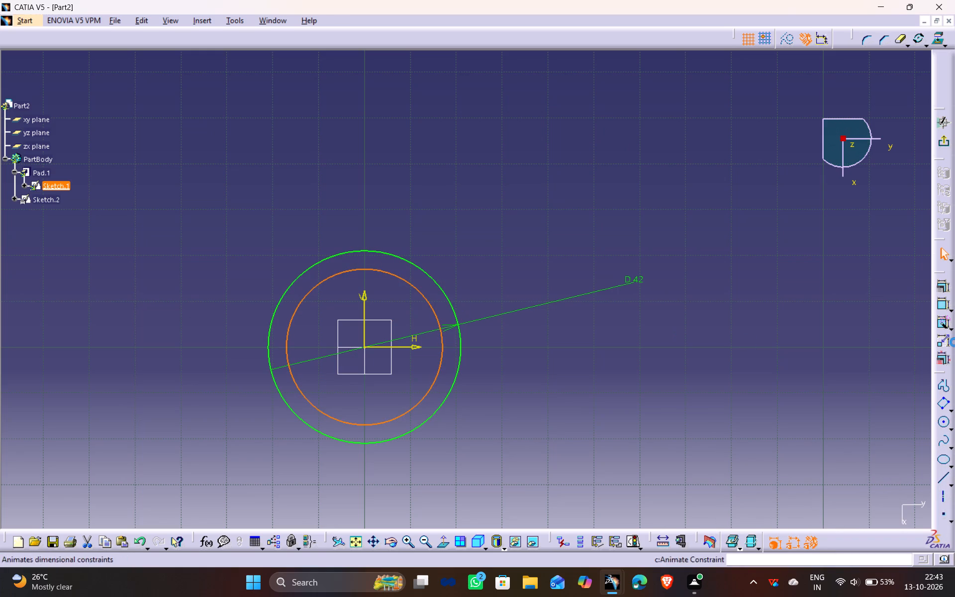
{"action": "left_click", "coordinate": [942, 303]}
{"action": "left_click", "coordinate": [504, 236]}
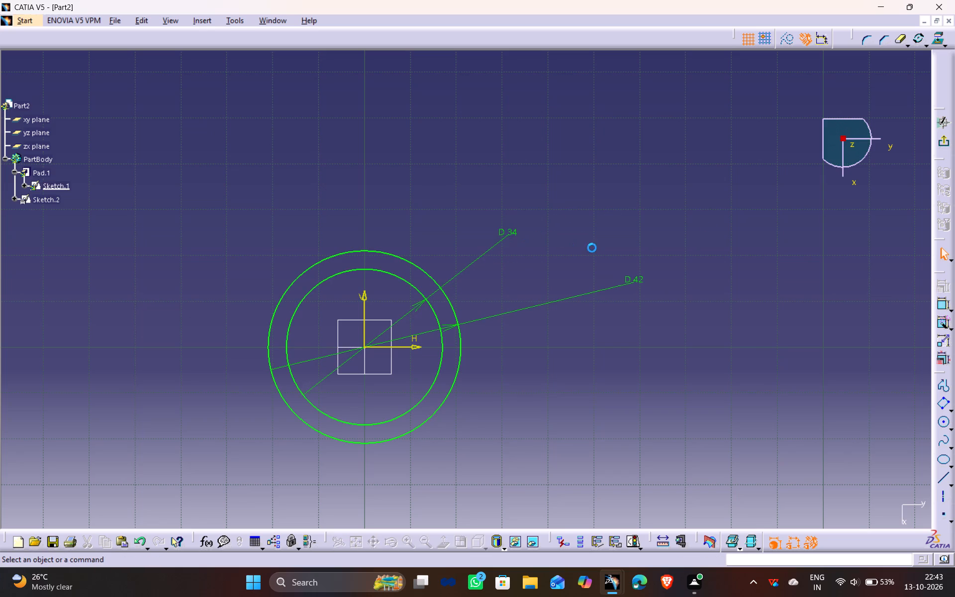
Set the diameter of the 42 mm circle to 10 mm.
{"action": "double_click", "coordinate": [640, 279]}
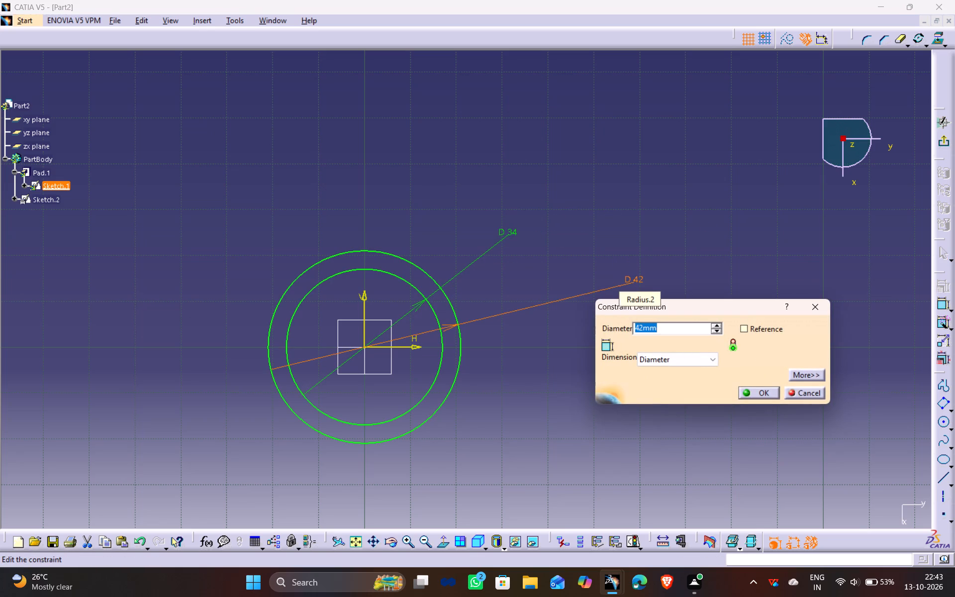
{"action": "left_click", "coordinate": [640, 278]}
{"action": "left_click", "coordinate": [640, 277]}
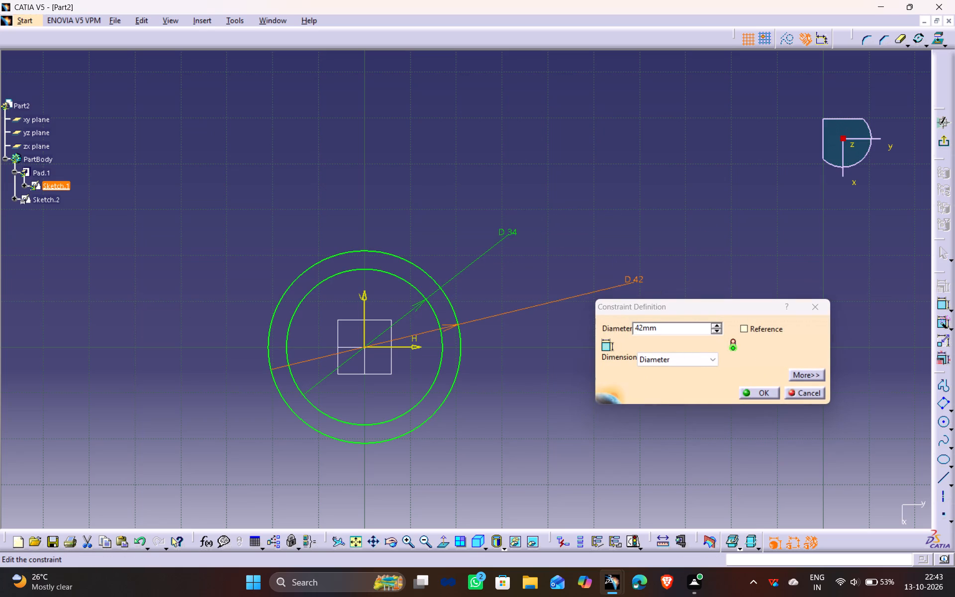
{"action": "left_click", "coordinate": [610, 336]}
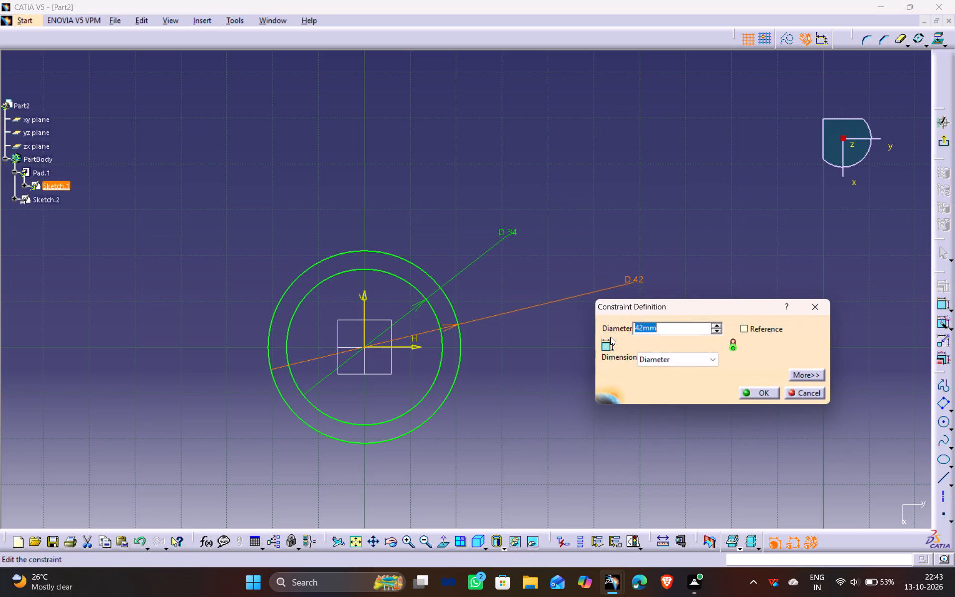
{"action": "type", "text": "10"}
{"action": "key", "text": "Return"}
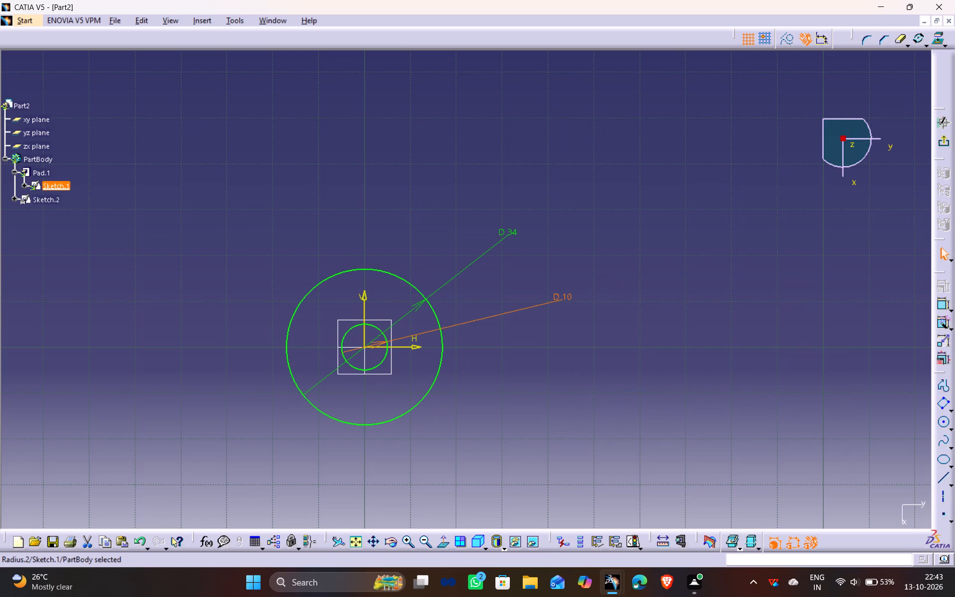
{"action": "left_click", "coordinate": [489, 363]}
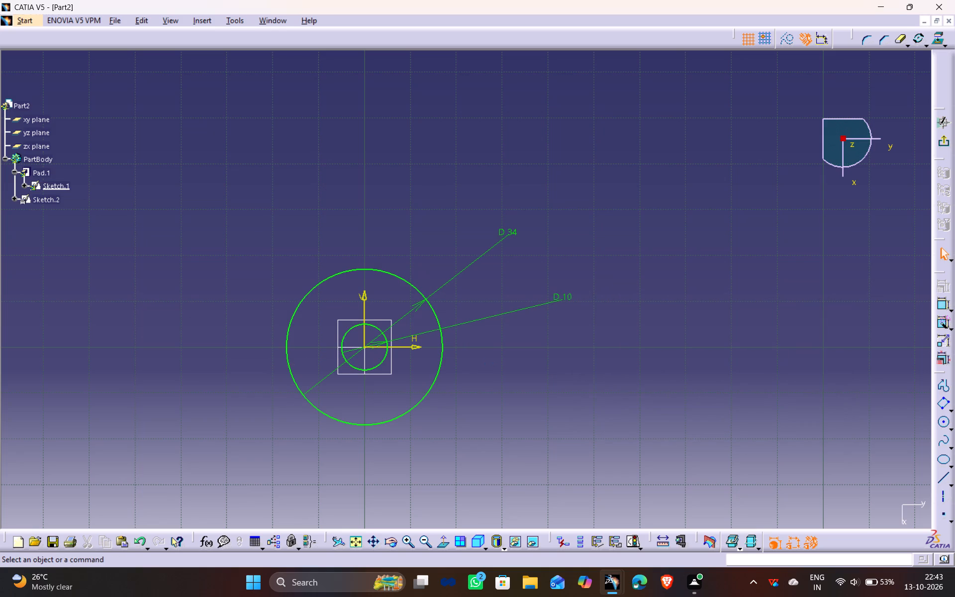
Set the small central circle's diameter to 12.5 mm.
{"action": "middle_click_drag", "start_coordinate": [403, 464], "coordinate": [400, 457], "text": "ctrl"}
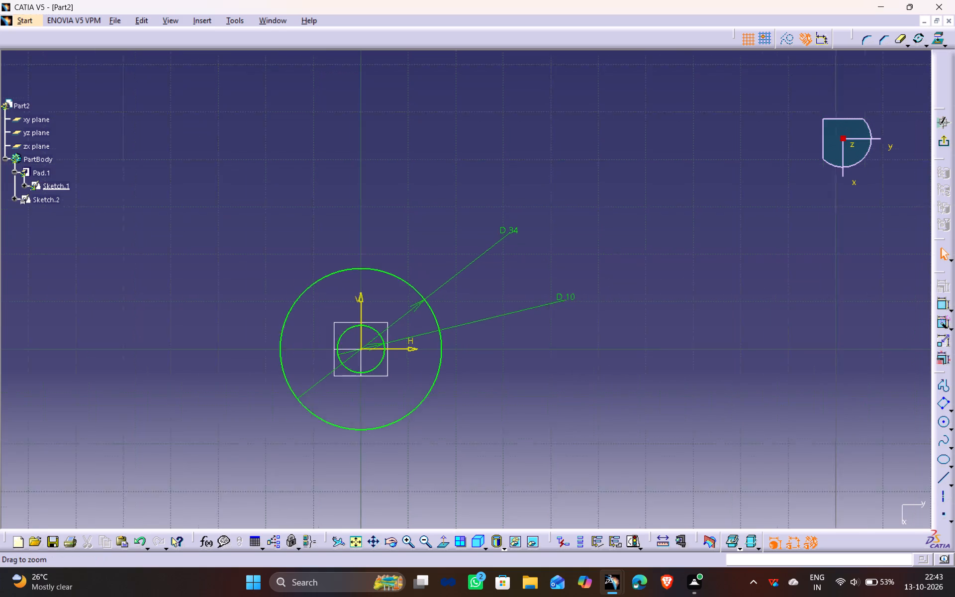
{"action": "middle_click_drag", "start_coordinate": [400, 457], "coordinate": [392, 403], "text": "ctrl"}
{"action": "middle_click_drag", "start_coordinate": [350, 426], "coordinate": [492, 307]}
{"action": "middle_click_drag", "start_coordinate": [435, 435], "coordinate": [420, 348], "text": "ctrl"}
{"action": "middle_click_drag", "start_coordinate": [411, 310], "coordinate": [414, 315]}
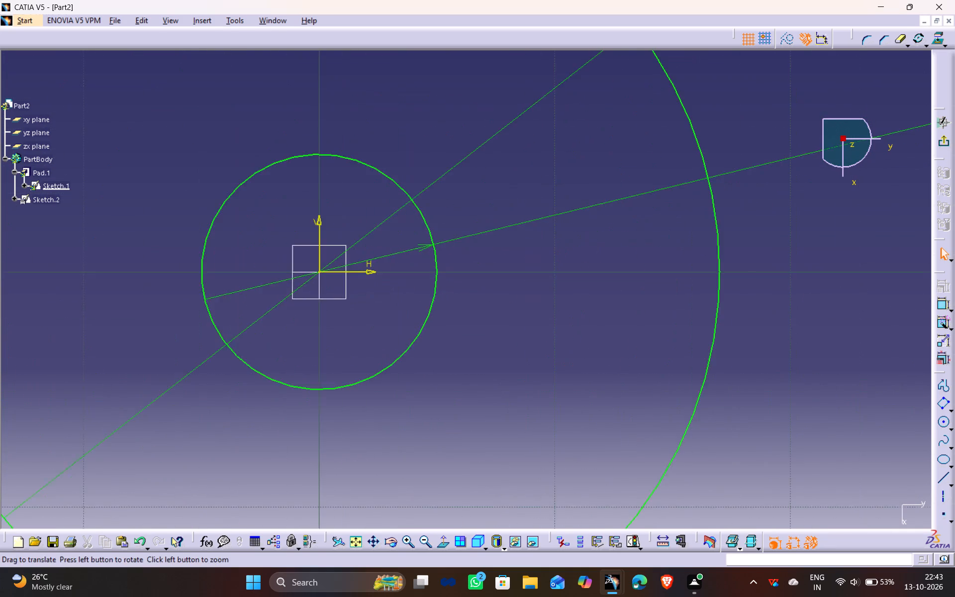
{"action": "middle_click_drag", "start_coordinate": [414, 315], "coordinate": [460, 382]}
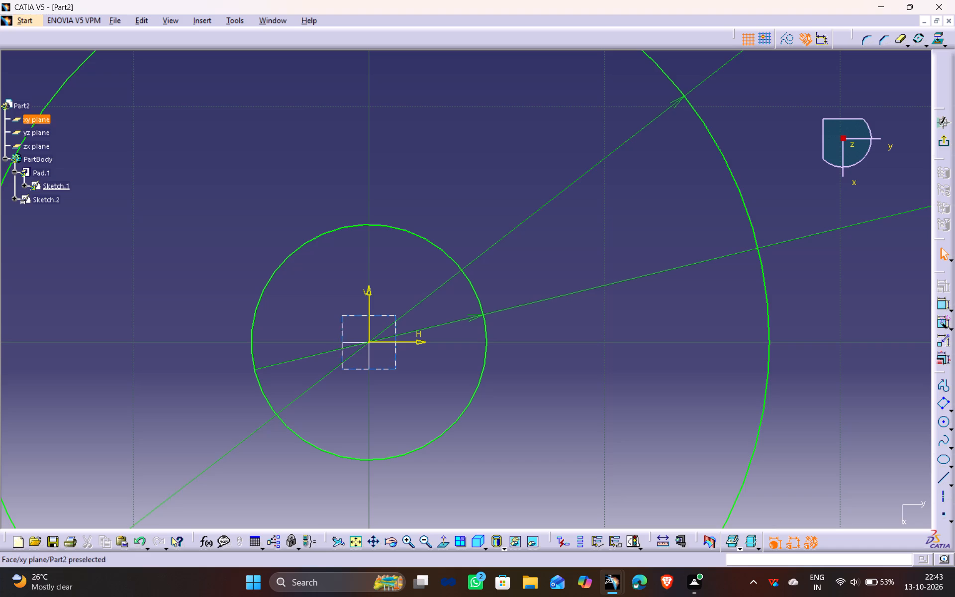
{"action": "middle_click_drag", "start_coordinate": [416, 184], "coordinate": [420, 290], "text": "ctrl"}
{"action": "middle_click_drag", "start_coordinate": [545, 214], "coordinate": [514, 252]}
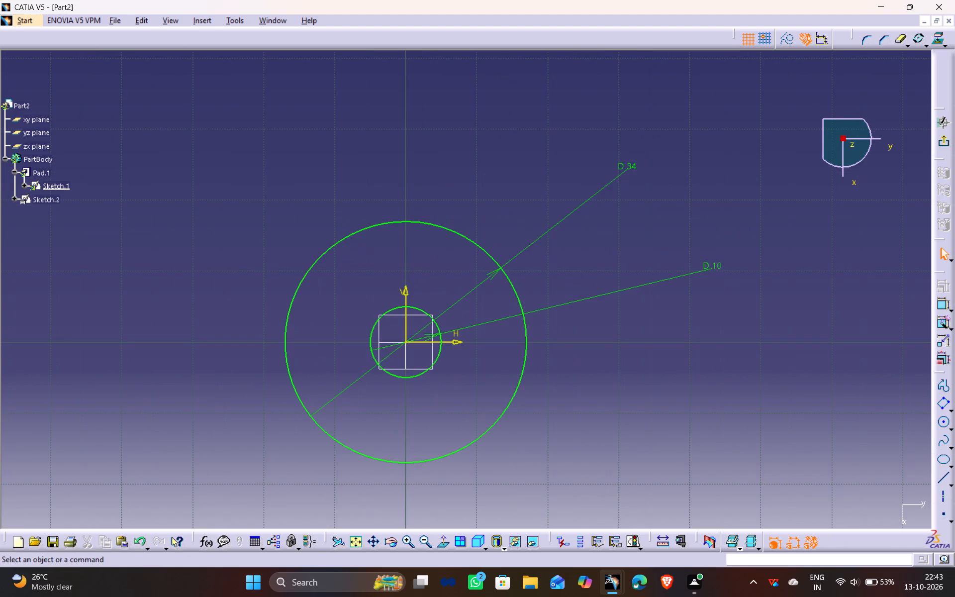
{"action": "double_click", "coordinate": [710, 265]}
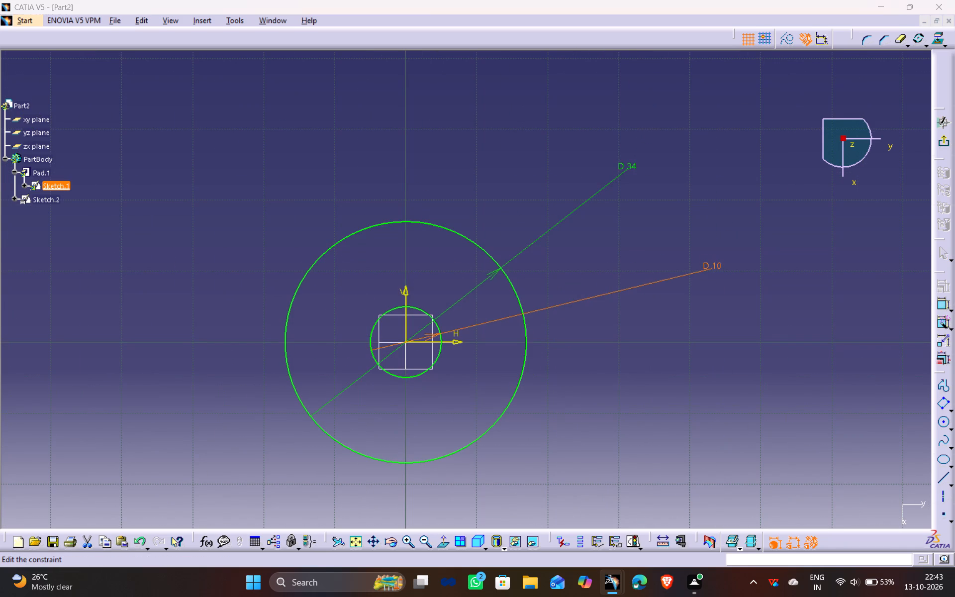
{"action": "type", "text": "12.5"}
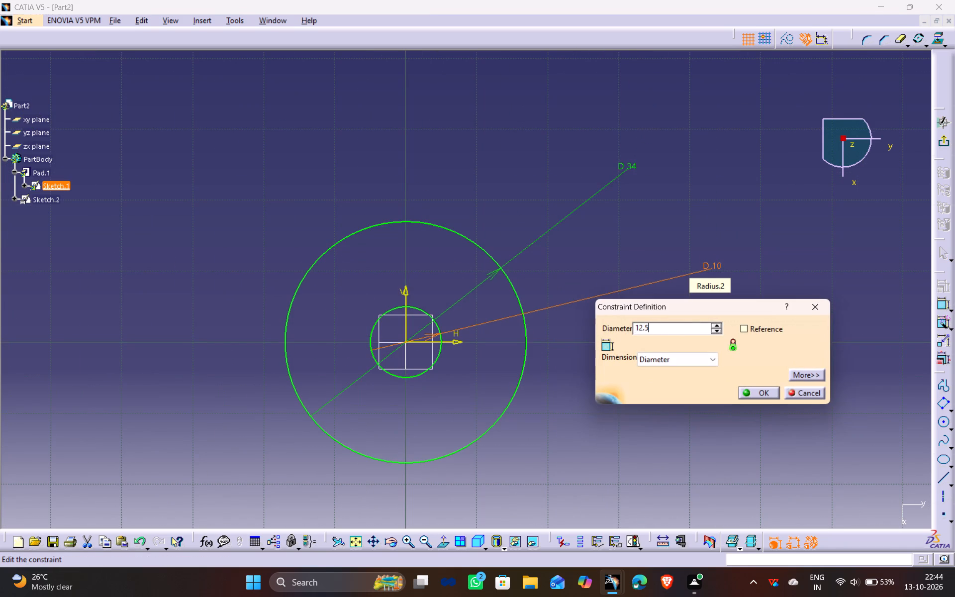
{"action": "key", "text": "Return"}
Draw two vertical lines across the 12.5 mm circle, about 5 mm either side of its centre, with their ends on the circle.
{"action": "middle_click_drag", "start_coordinate": [433, 486], "coordinate": [424, 419], "text": "ctrl"}
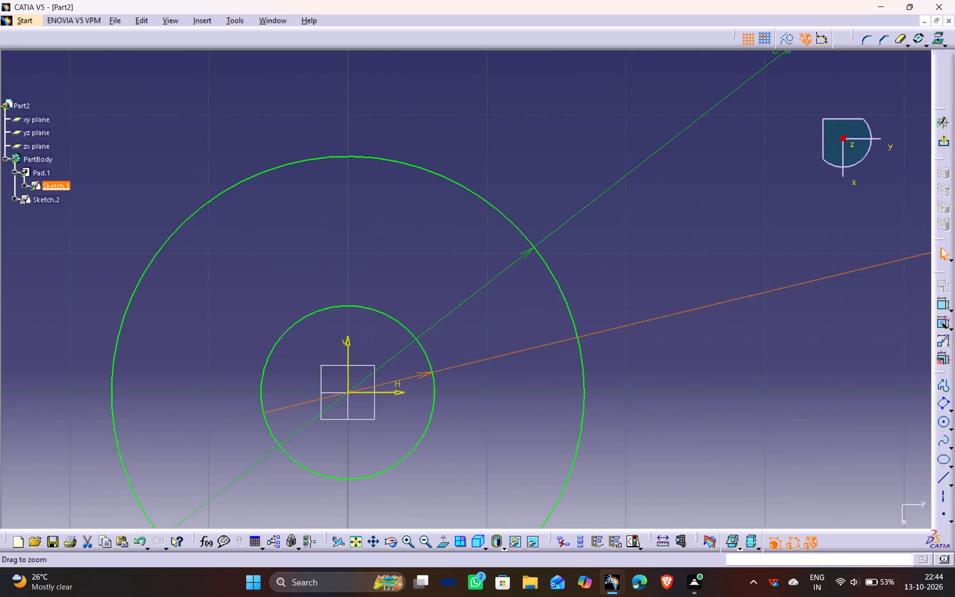
{"action": "middle_click_drag", "start_coordinate": [424, 443], "coordinate": [464, 345]}
{"action": "middle_click_drag", "start_coordinate": [473, 272], "coordinate": [474, 304], "text": "ctrl"}
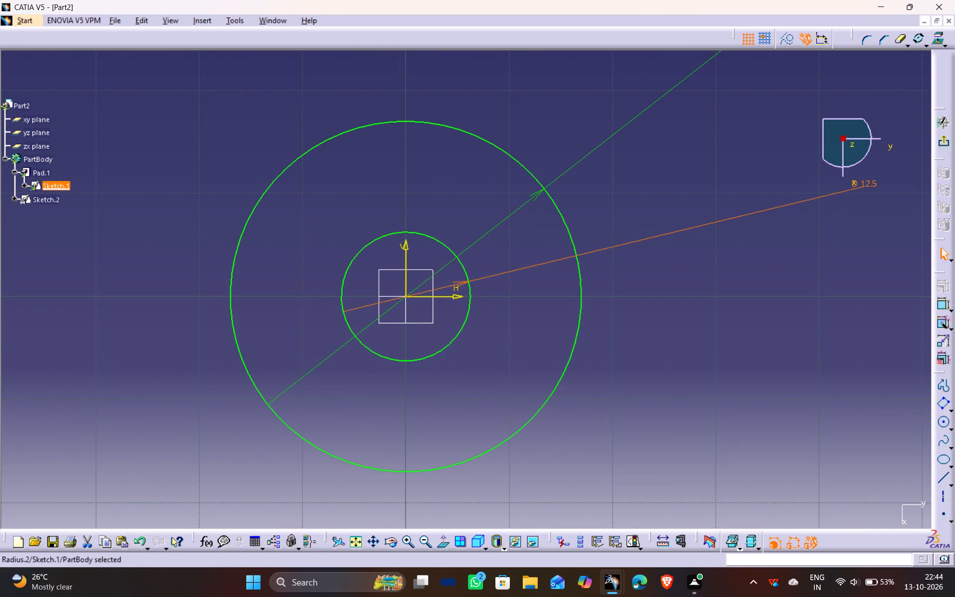
{"action": "left_click", "coordinate": [943, 483]}
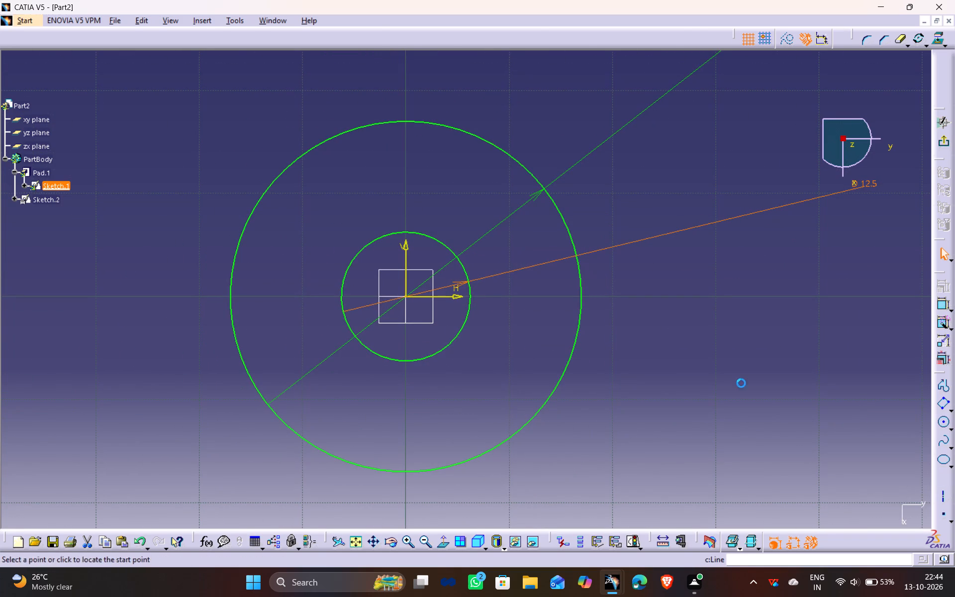
{"action": "left_click", "coordinate": [456, 262]}
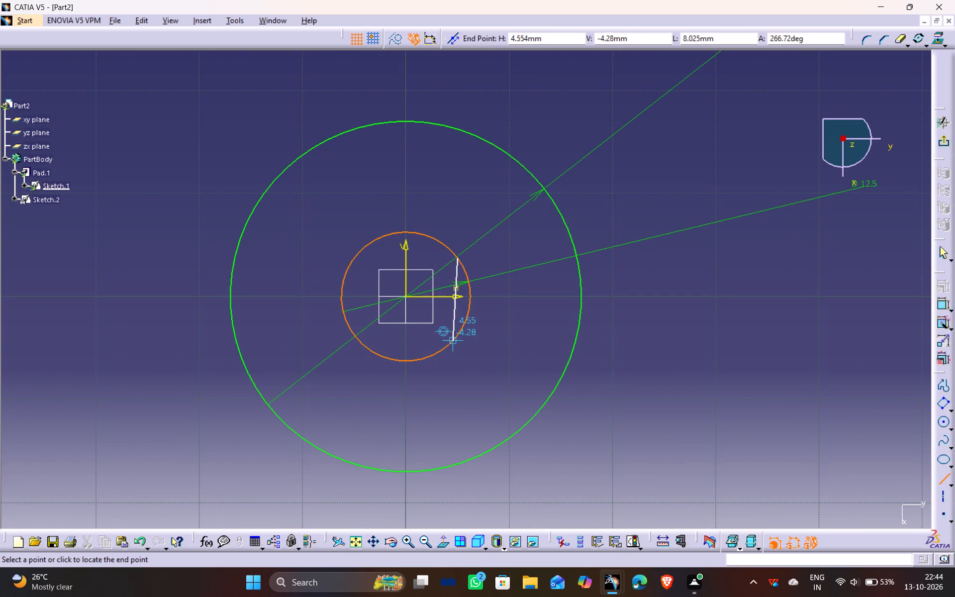
{"action": "left_click", "coordinate": [458, 333]}
{"action": "left_click", "coordinate": [941, 481]}
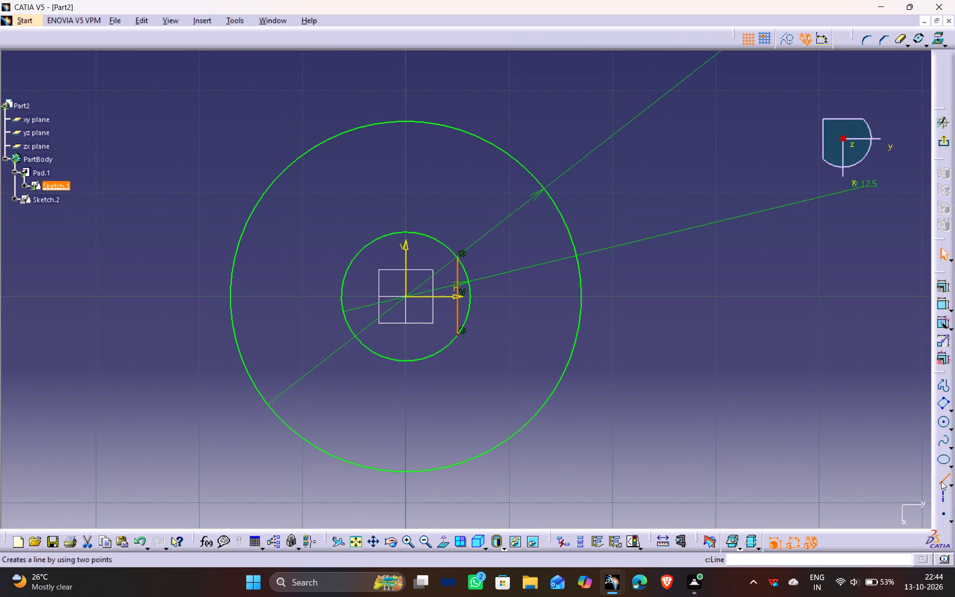
{"action": "left_click", "coordinate": [355, 257]}
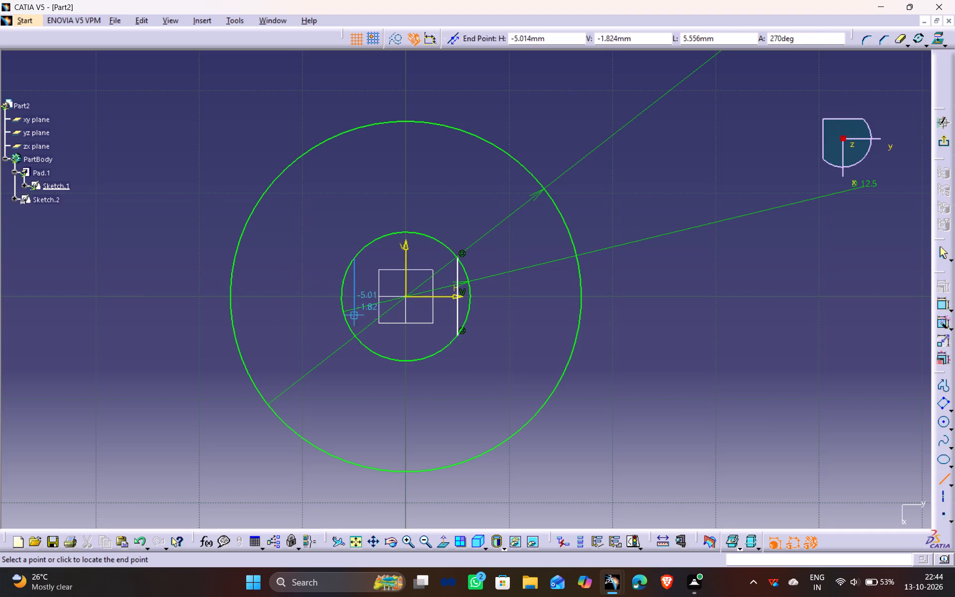
{"action": "left_click", "coordinate": [356, 335]}
{"action": "left_click", "coordinate": [343, 387]}
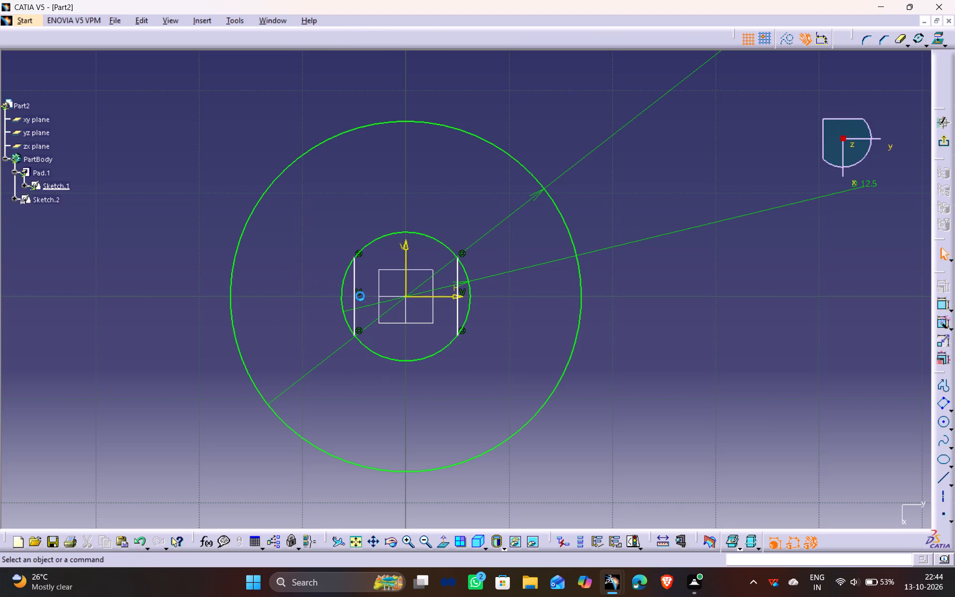
Constrain the two vertical lines as symmetric about the sketch's vertical axis.
{"action": "left_click", "coordinate": [354, 287], "text": "ctrl"}
{"action": "left_click", "coordinate": [457, 276], "text": "ctrl"}
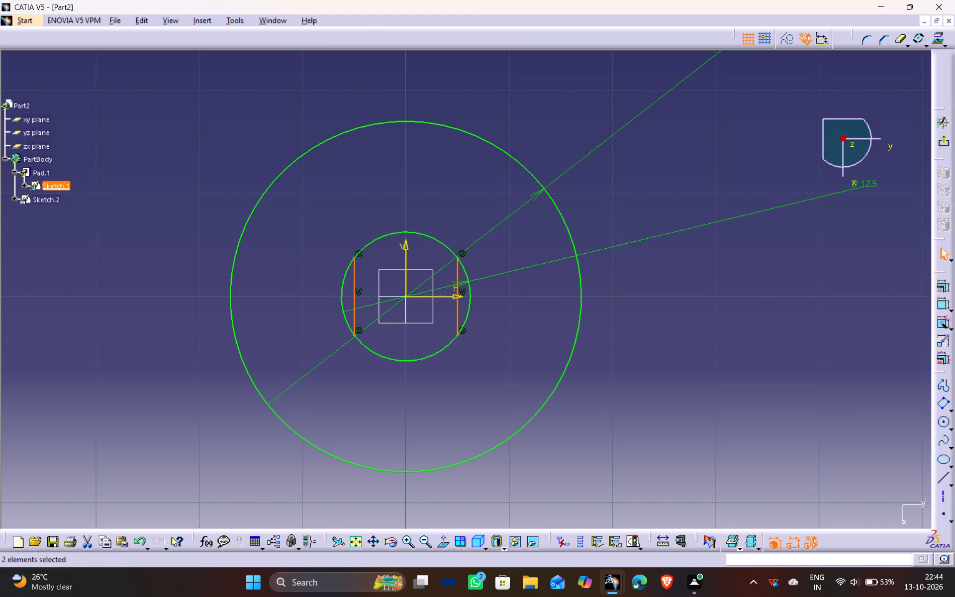
{"action": "left_click", "coordinate": [403, 246], "text": "ctrl"}
{"action": "left_click", "coordinate": [939, 282]}
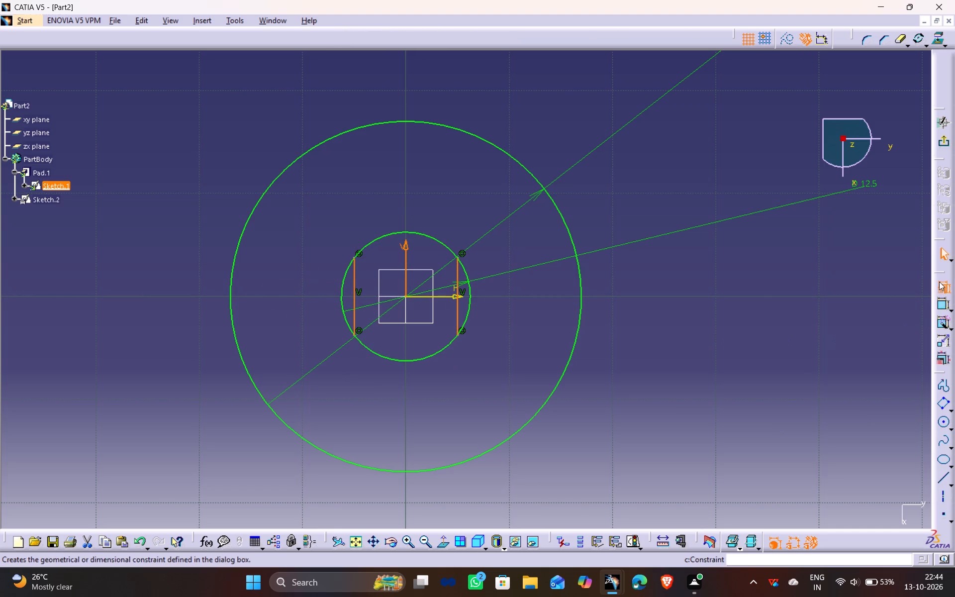
{"action": "left_click", "coordinate": [814, 463]}
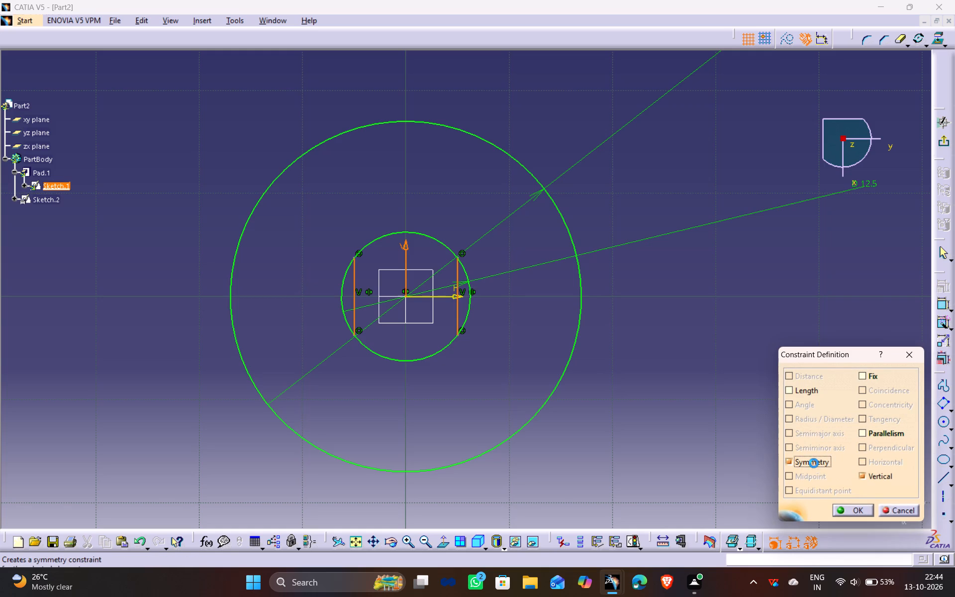
{"action": "left_click", "coordinate": [854, 511]}
{"action": "left_click", "coordinate": [713, 413]}
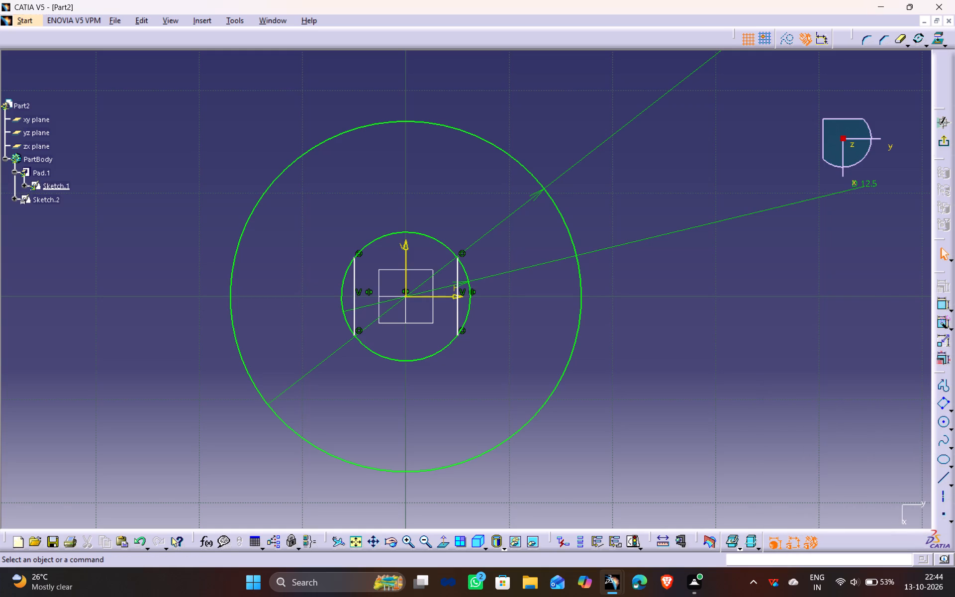
Dimension the distance between the two vertical lines in the central circle and set it to 10 mm.
{"action": "left_click", "coordinate": [456, 311]}
{"action": "left_click", "coordinate": [353, 298], "text": "ctrl"}
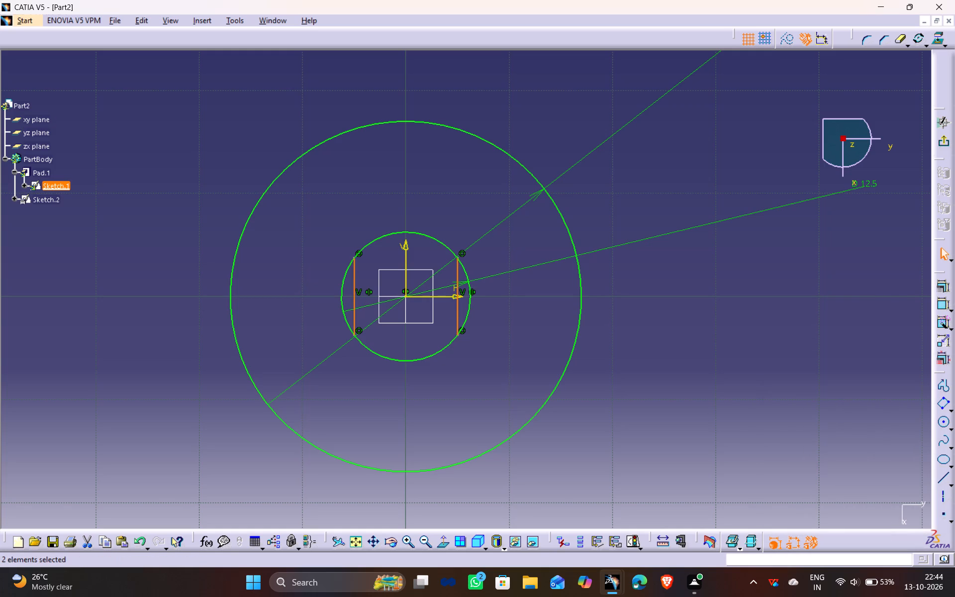
{"action": "left_click", "coordinate": [940, 305]}
{"action": "left_click", "coordinate": [665, 351]}
{"action": "double_click", "coordinate": [669, 345]}
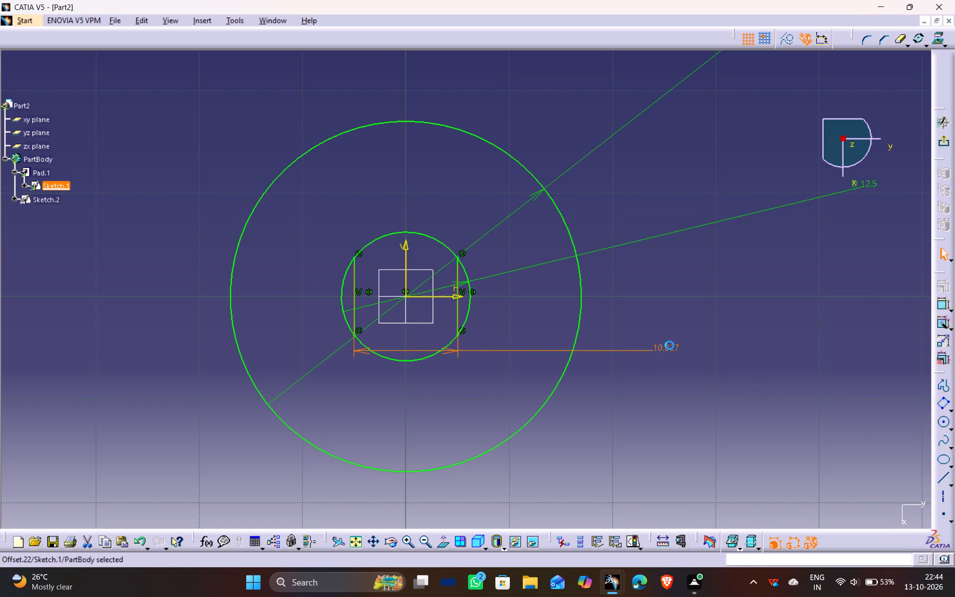
{"action": "type", "text": "10"}
{"action": "key", "text": "Return"}
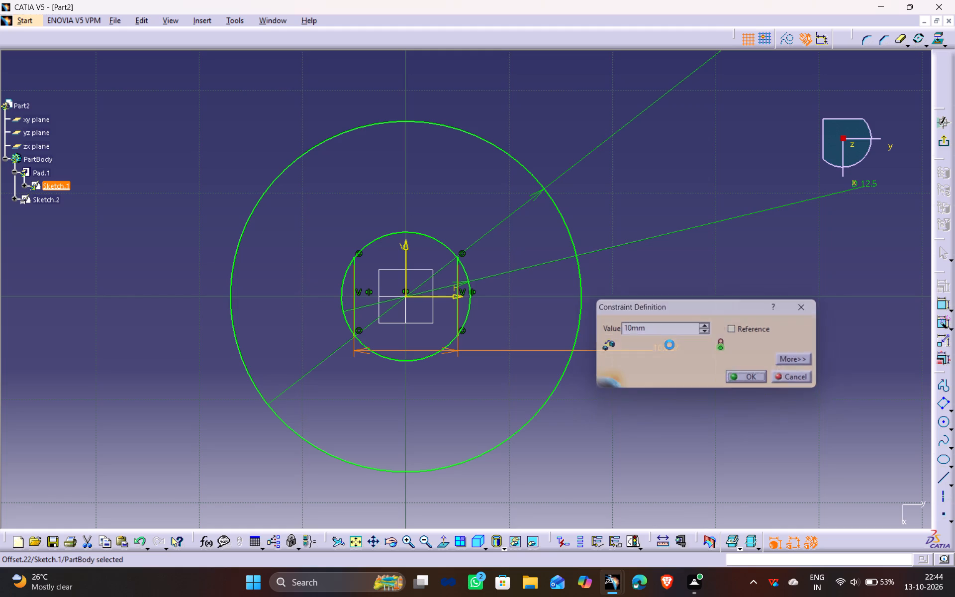
{"action": "left_click", "coordinate": [453, 392]}
Quick Trim the two arcs of the 12.5 mm circle outside the vertical lines, leaving a flat-sided bore profile.
{"action": "middle_click_drag", "start_coordinate": [500, 514], "coordinate": [503, 410], "text": "ctrl"}
{"action": "middle_click_drag", "start_coordinate": [504, 407], "coordinate": [517, 396]}
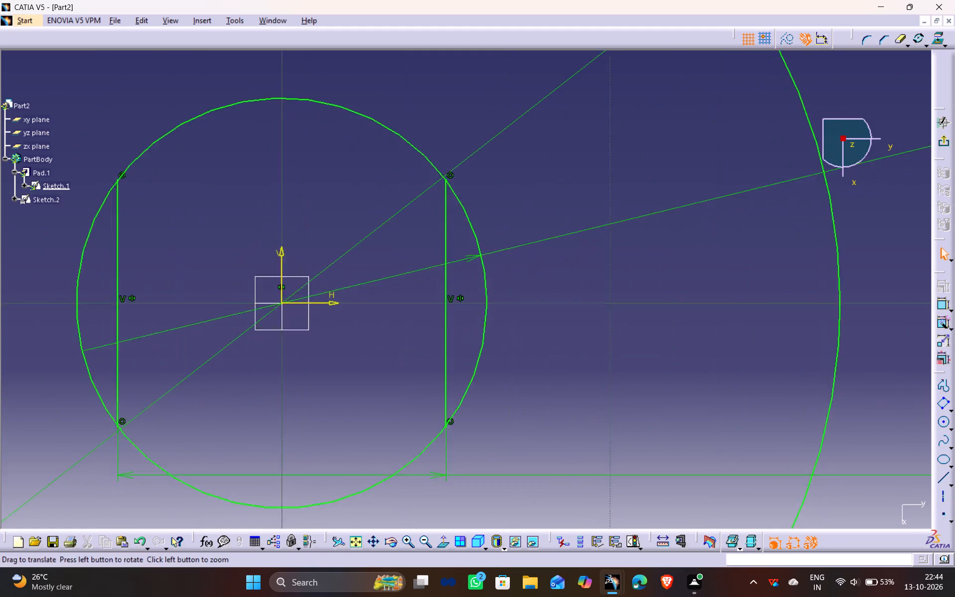
{"action": "middle_click_drag", "start_coordinate": [517, 396], "coordinate": [551, 371]}
{"action": "left_click", "coordinate": [903, 42]}
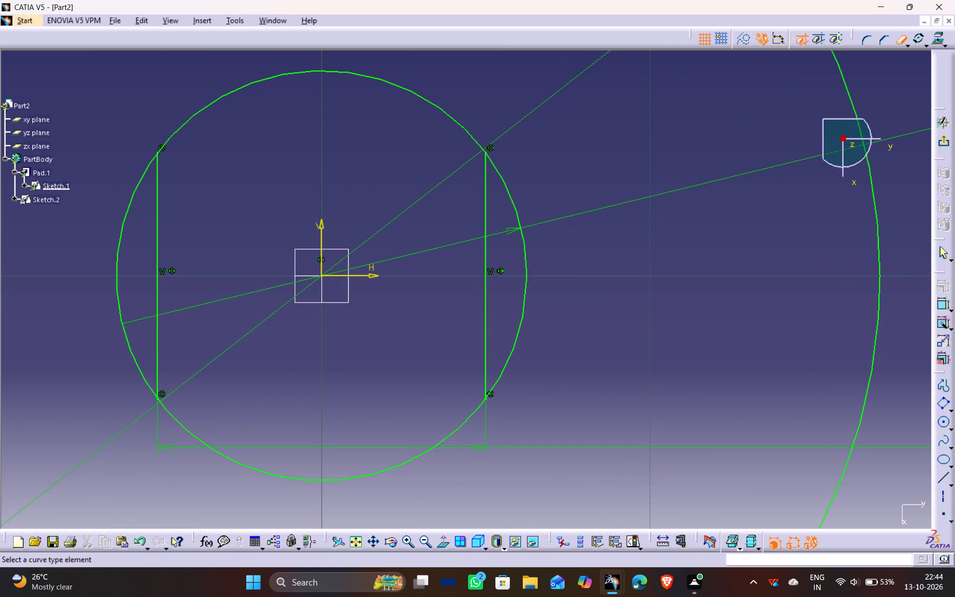
{"action": "left_click", "coordinate": [527, 268]}
{"action": "middle_click_drag", "start_coordinate": [655, 284], "coordinate": [725, 233]}
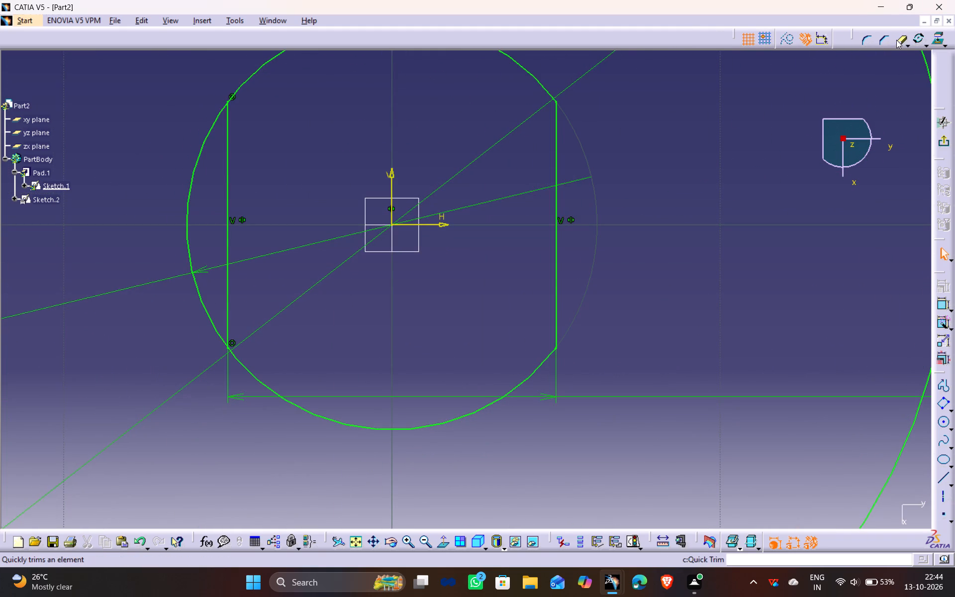
{"action": "left_click", "coordinate": [896, 39]}
{"action": "middle_click_drag", "start_coordinate": [225, 171], "coordinate": [262, 182]}
{"action": "left_click", "coordinate": [227, 195]}
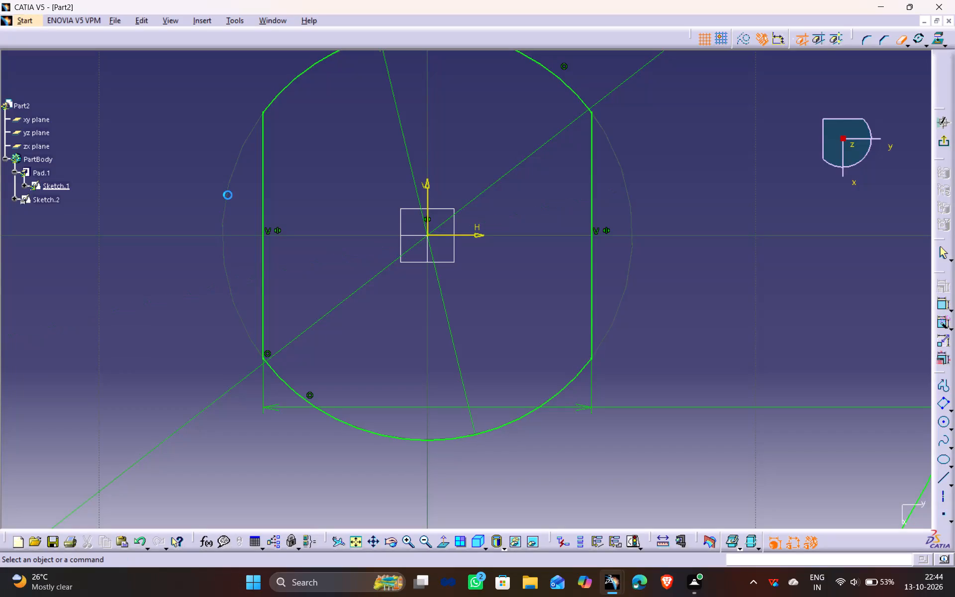
{"action": "middle_click_drag", "start_coordinate": [401, 109], "coordinate": [413, 185], "text": "ctrl"}
{"action": "middle_click_drag", "start_coordinate": [421, 207], "coordinate": [418, 242]}
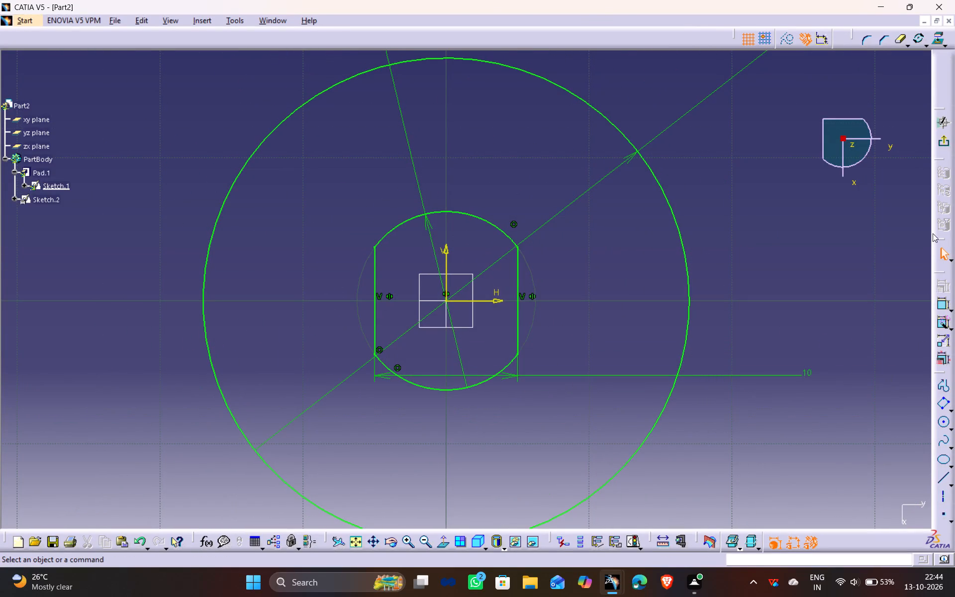
Exit the base sketch and update the part so the pad follows the edited profile.
{"action": "left_click", "coordinate": [942, 140]}
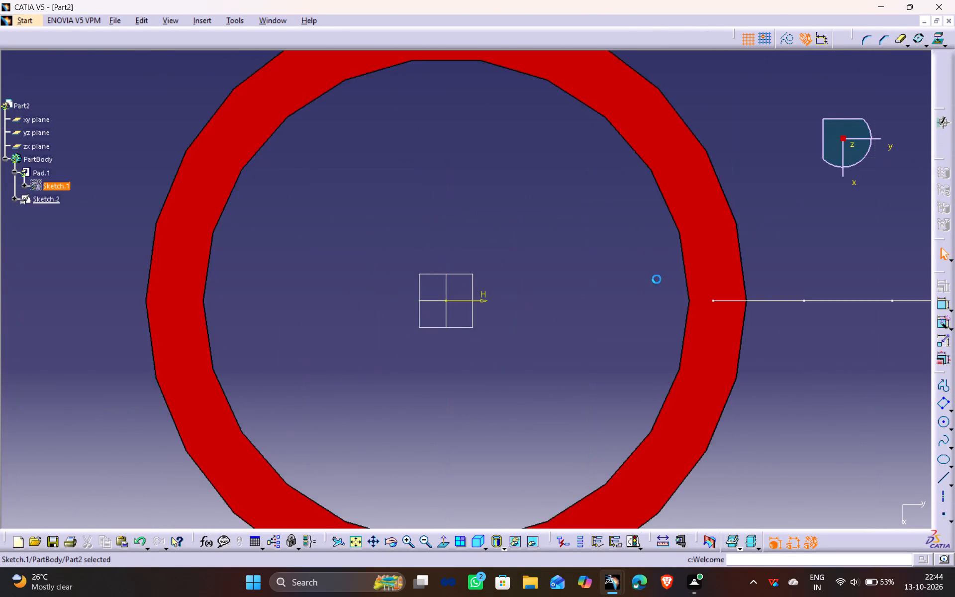
{"action": "middle_click_drag", "start_coordinate": [534, 180], "coordinate": [543, 355], "text": "ctrl"}
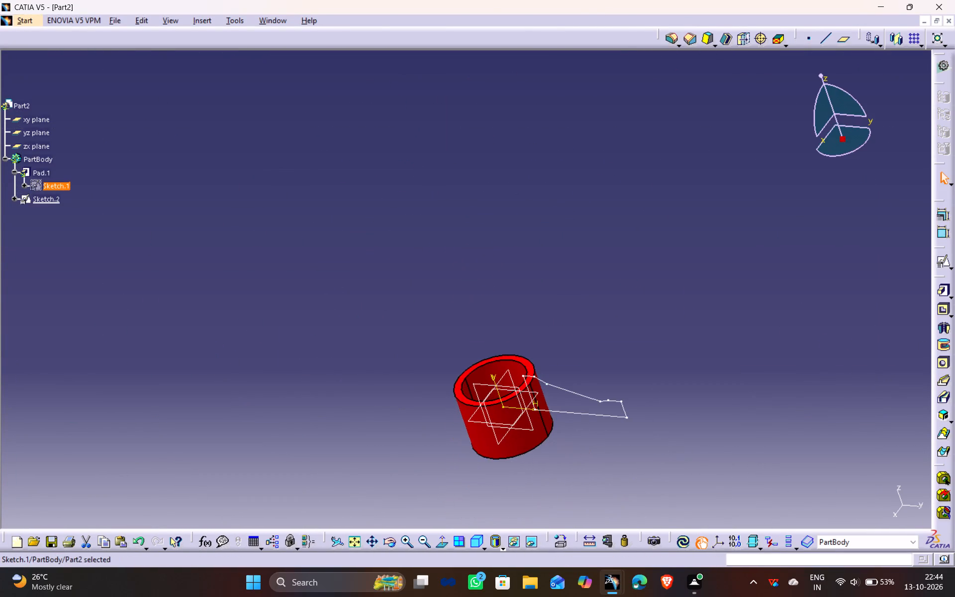
{"action": "middle_click_drag", "start_coordinate": [518, 508], "coordinate": [520, 421], "text": "ctrl"}
{"action": "middle_click_drag", "start_coordinate": [541, 449], "coordinate": [436, 179]}
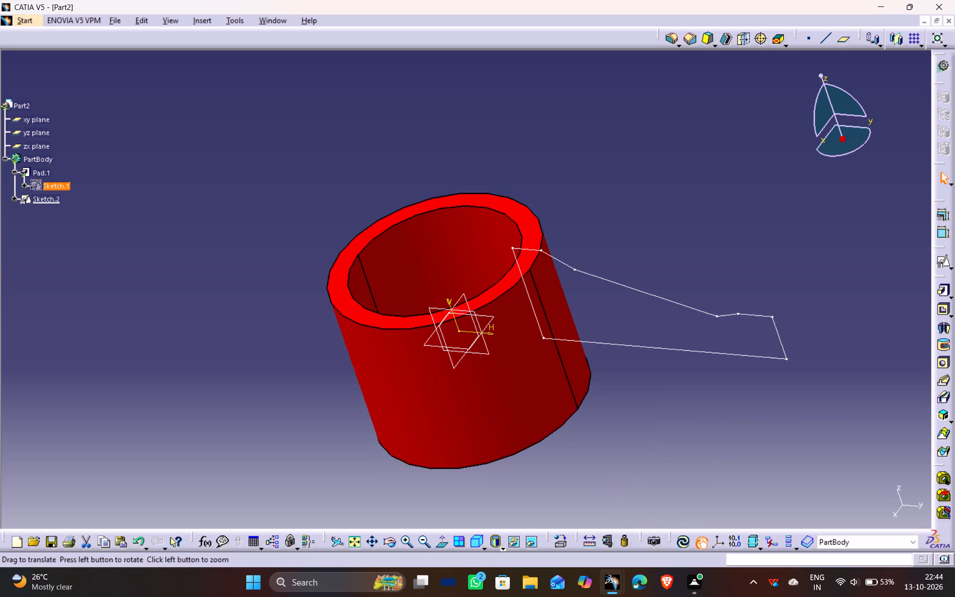
{"action": "key", "text": "ctrl+u"}
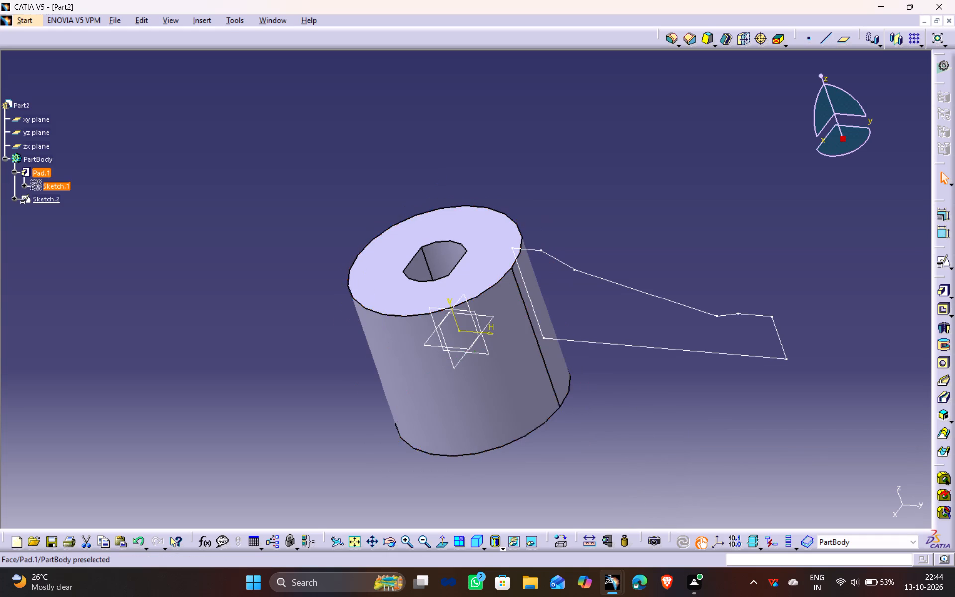
Reopen the arm sketch, move its inner vertical line inside the cylinder and lower the adjoining top line to about 20 mm above the base line.
{"action": "double_click", "coordinate": [562, 261]}
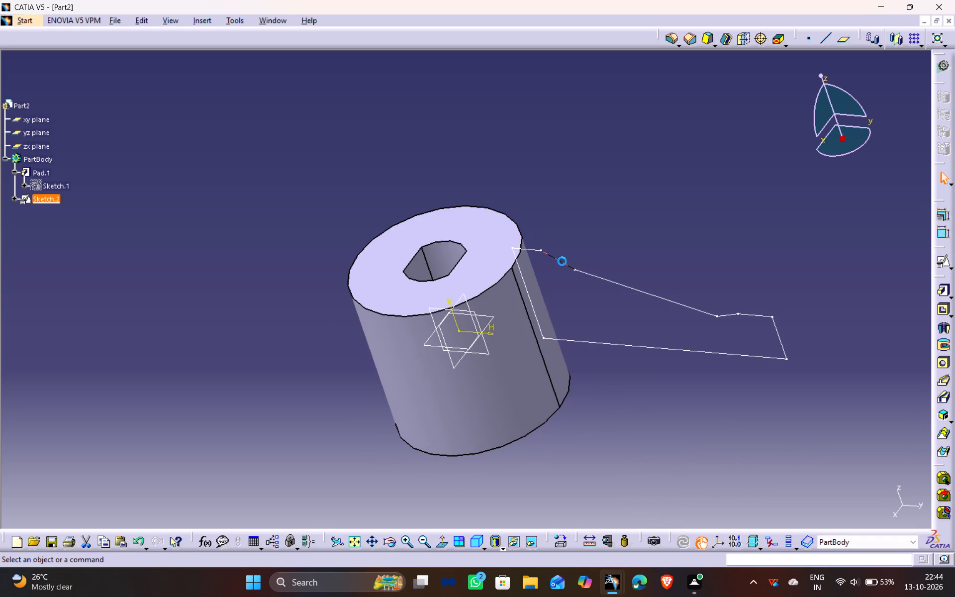
{"action": "middle_click_drag", "start_coordinate": [665, 257], "coordinate": [567, 273]}
{"action": "middle_click_drag", "start_coordinate": [525, 482], "coordinate": [517, 410], "text": "ctrl"}
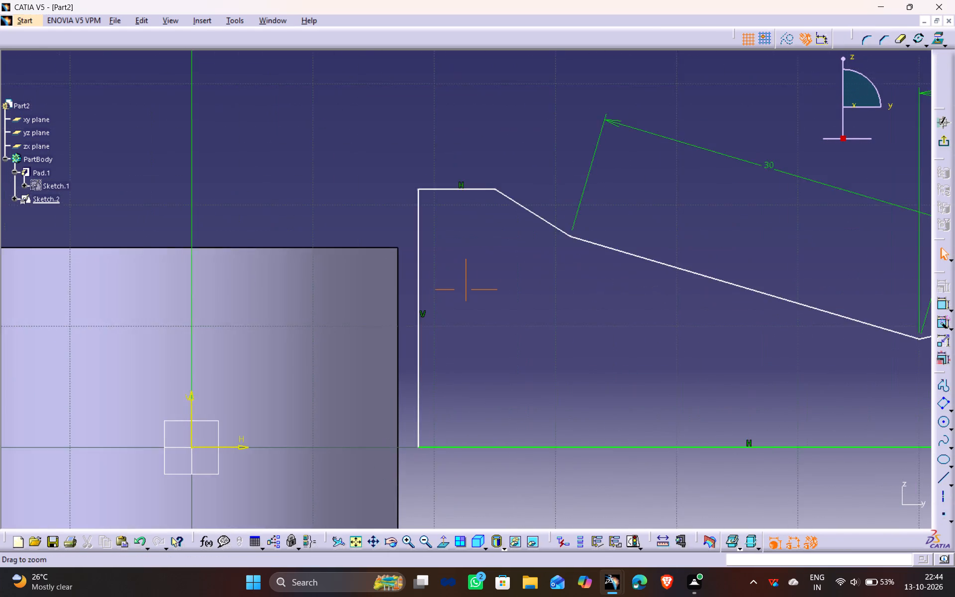
{"action": "middle_click_drag", "start_coordinate": [514, 410], "coordinate": [498, 344]}
{"action": "middle_click_drag", "start_coordinate": [487, 218], "coordinate": [502, 258], "text": "ctrl"}
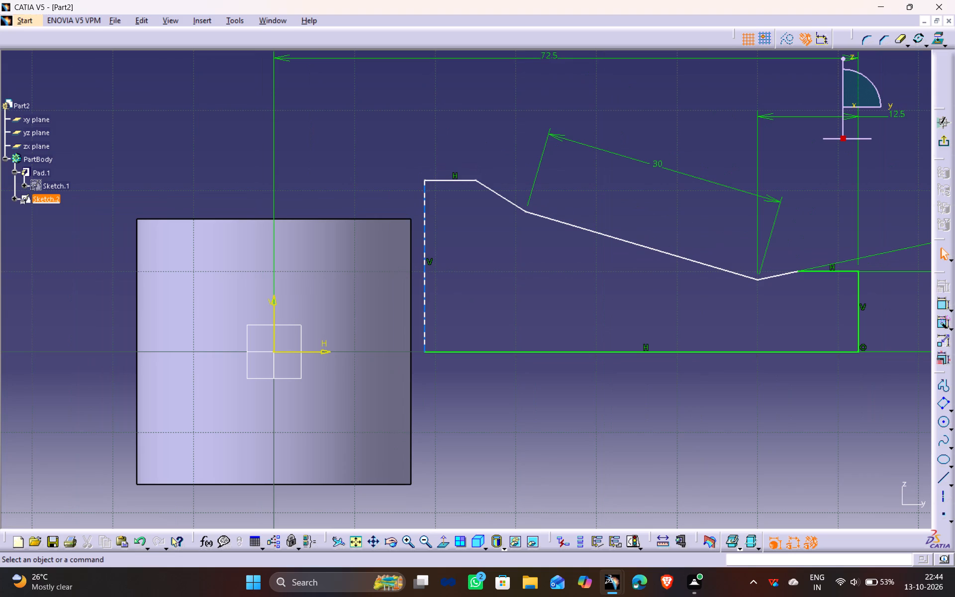
{"action": "left_click_drag", "start_coordinate": [425, 298], "coordinate": [396, 298]}
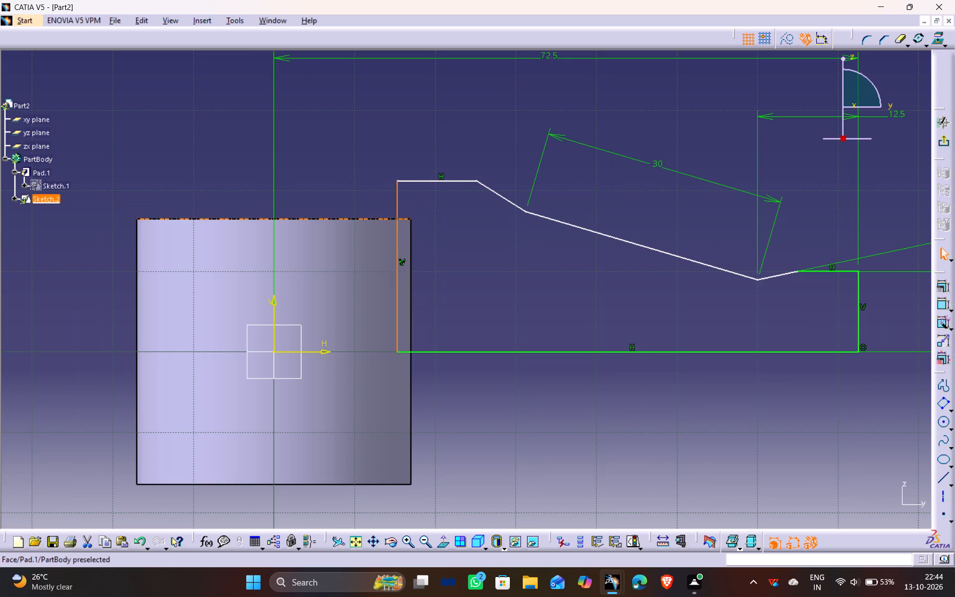
{"action": "left_click_drag", "start_coordinate": [429, 181], "coordinate": [430, 190]}
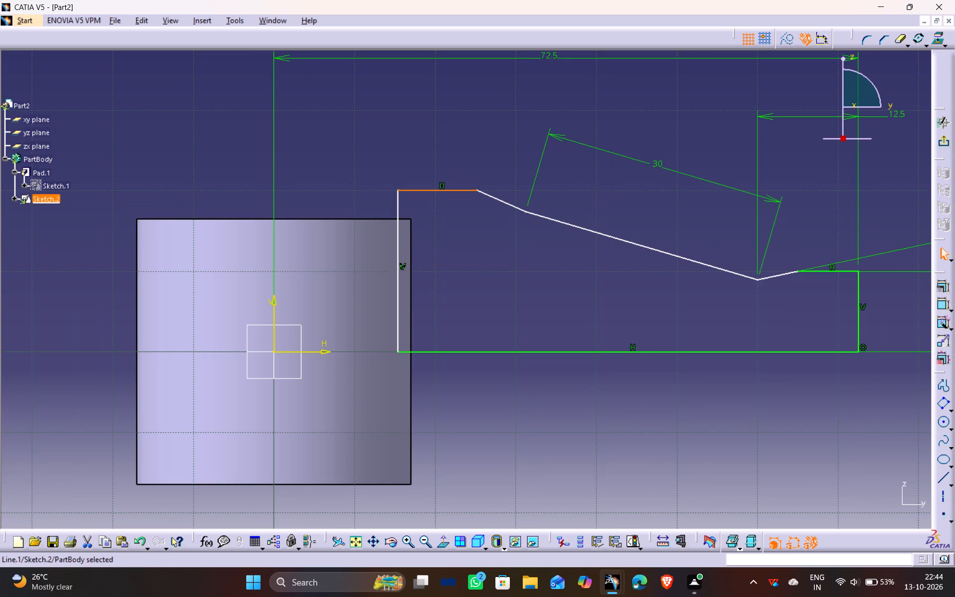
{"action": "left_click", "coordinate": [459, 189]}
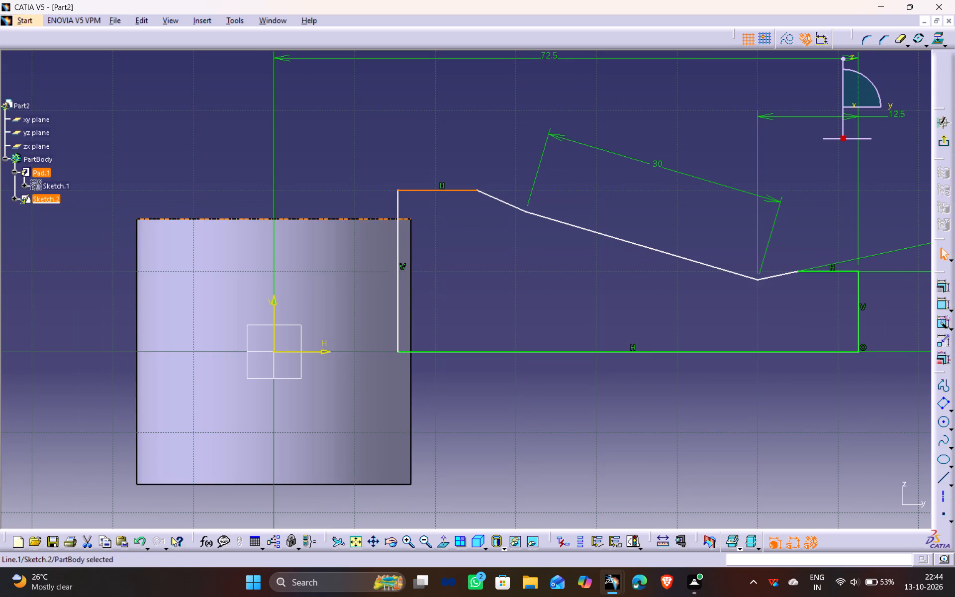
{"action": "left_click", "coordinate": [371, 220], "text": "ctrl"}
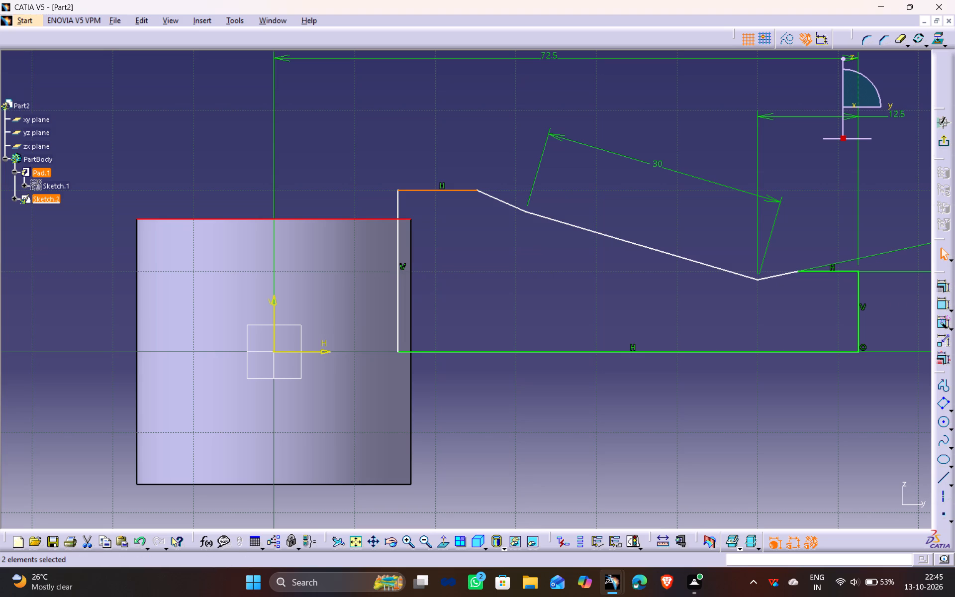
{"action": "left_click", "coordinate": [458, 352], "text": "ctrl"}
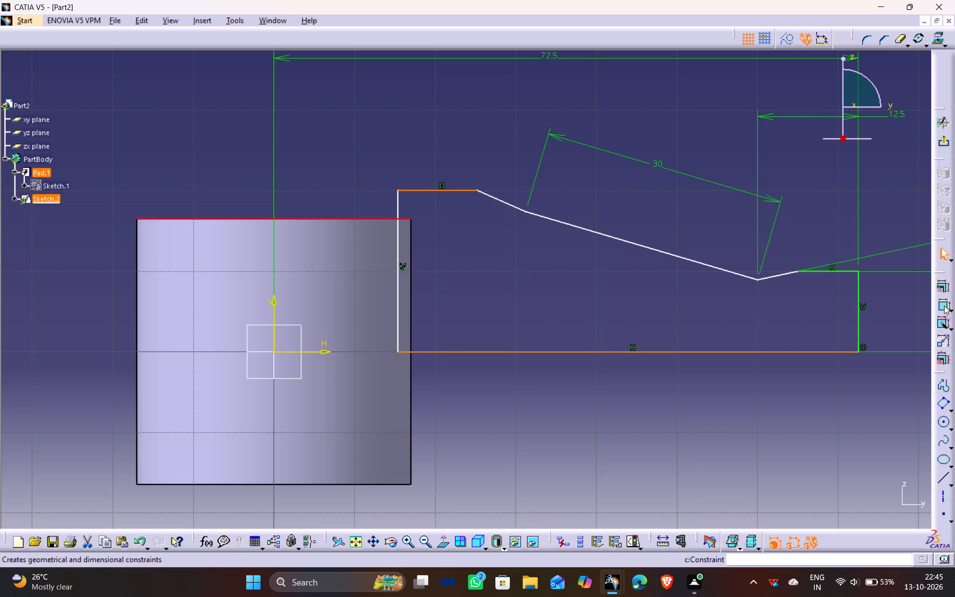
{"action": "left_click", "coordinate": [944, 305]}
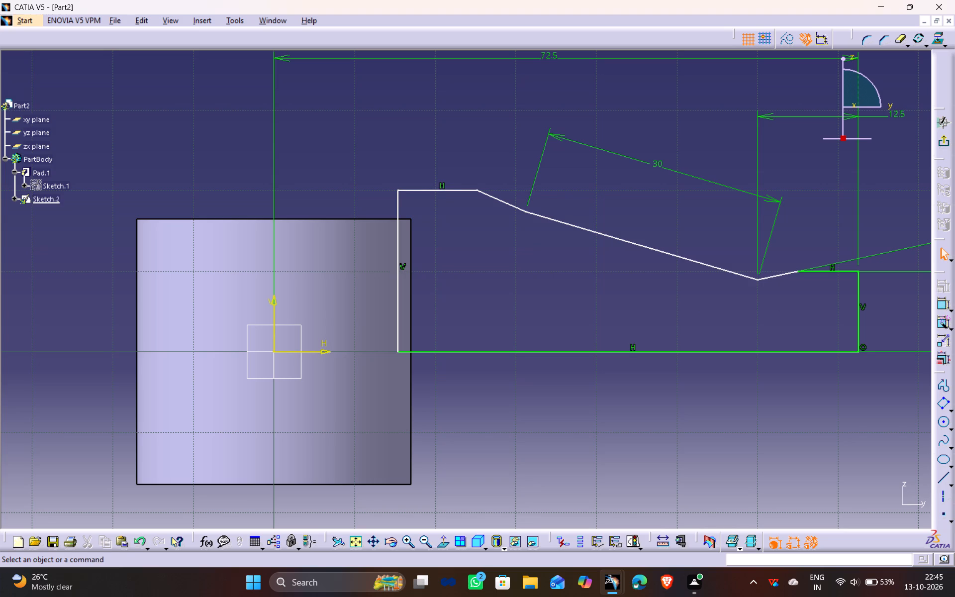
Dimension the height from the arm's base line to the top line beside the cylinder and set it to 27/2 (13.5 mm).
{"action": "left_click", "coordinate": [431, 191]}
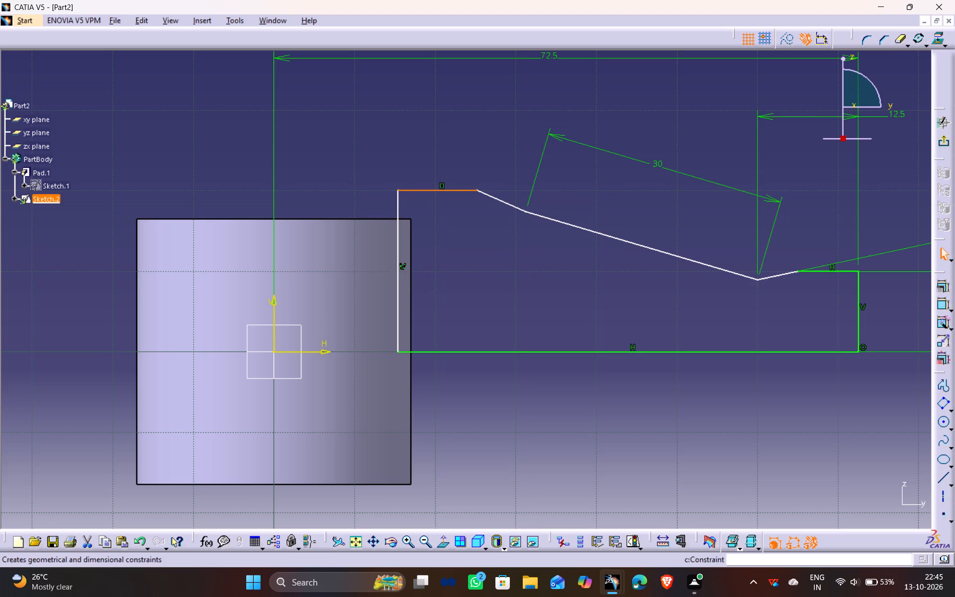
{"action": "left_click", "coordinate": [946, 299]}
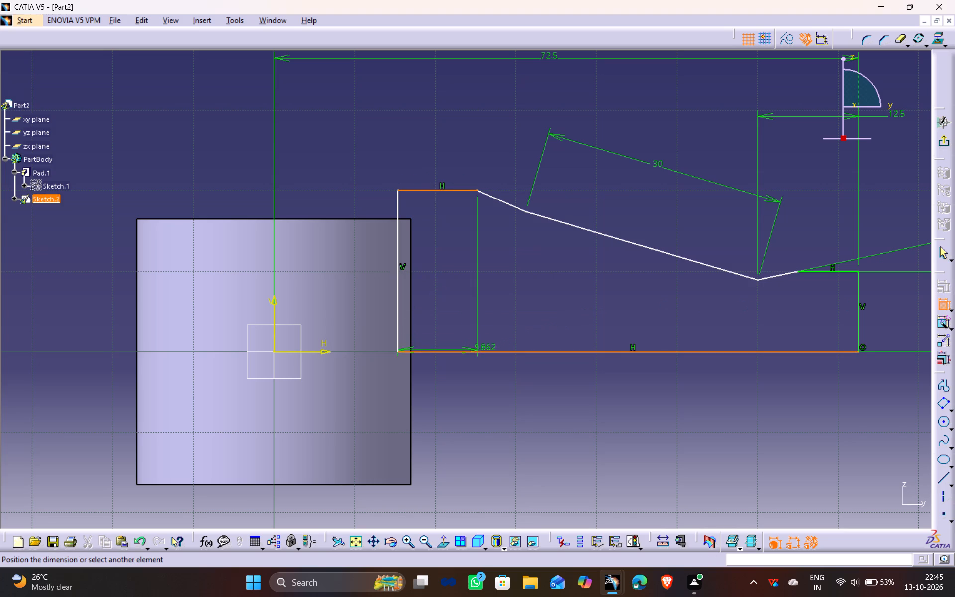
{"action": "left_click", "coordinate": [485, 351]}
{"action": "left_click", "coordinate": [478, 301]}
{"action": "left_click", "coordinate": [482, 293]}
{"action": "double_click", "coordinate": [479, 300]}
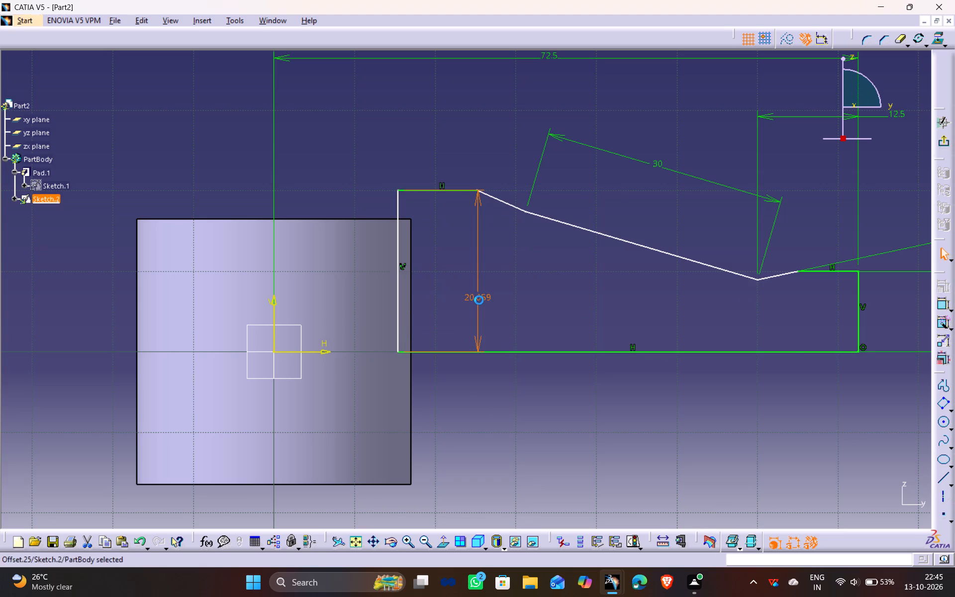
{"action": "type", "text": "27/2"}
{"action": "key", "text": "Return"}
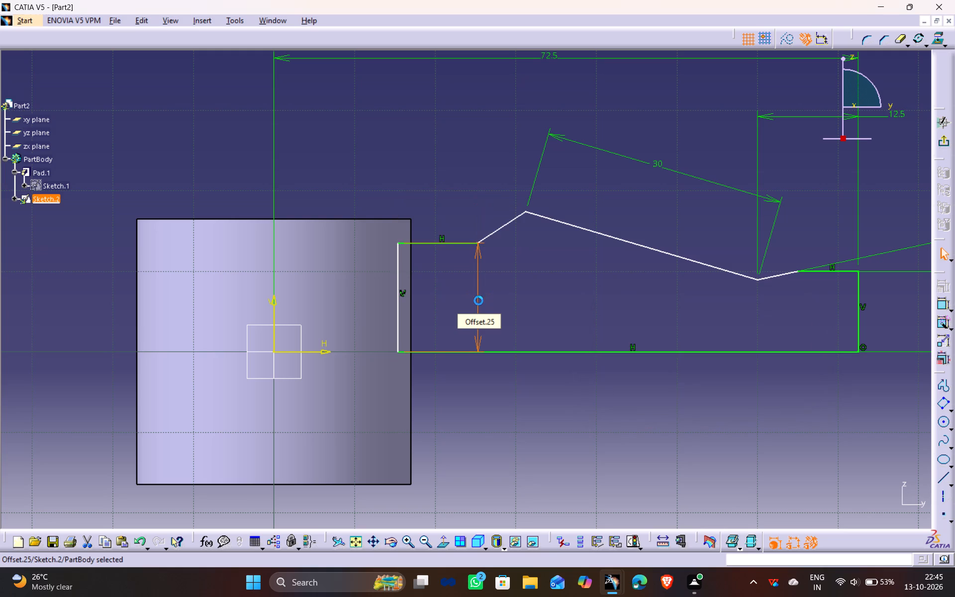
{"action": "left_click", "coordinate": [442, 205]}
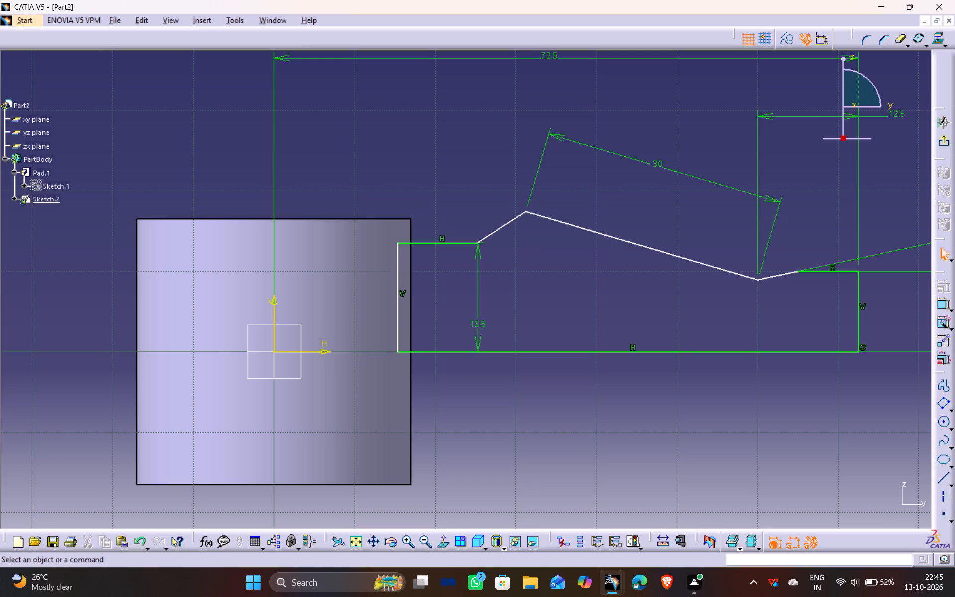
Measure the distance between the cylinder's top and bottom faces without keeping the measurement.
{"action": "left_click", "coordinate": [669, 548]}
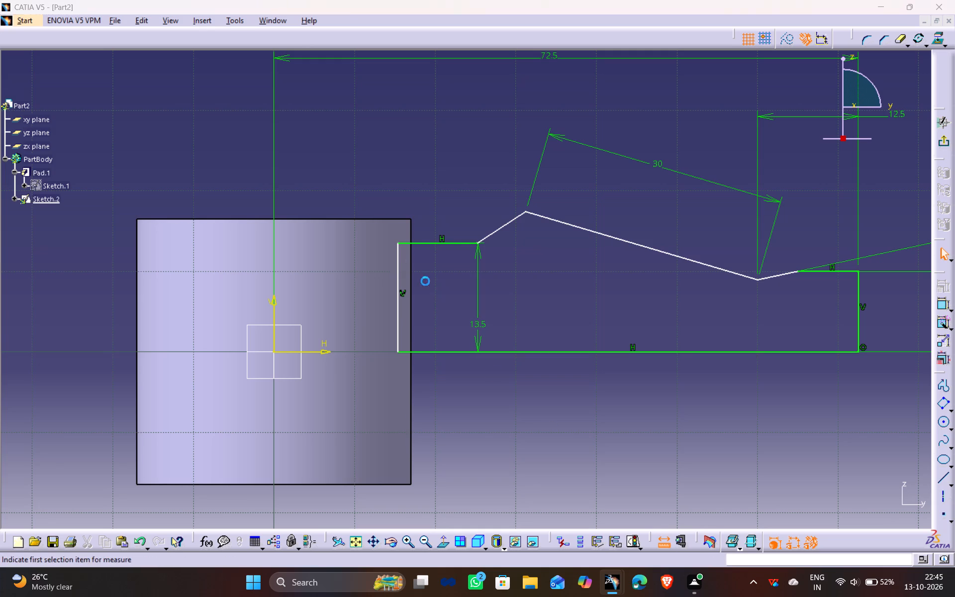
{"action": "middle_click_drag", "start_coordinate": [281, 114], "coordinate": [290, 171]}
{"action": "left_click_drag", "start_coordinate": [281, 113], "coordinate": [289, 167]}
{"action": "scroll", "coordinate": [287, 148], "scroll_direction": "down", "scroll_amount": 1}
{"action": "middle_click_drag", "start_coordinate": [305, 139], "coordinate": [360, 185]}
{"action": "left_click_drag", "start_coordinate": [305, 139], "coordinate": [359, 184]}
{"action": "scroll", "coordinate": [307, 139], "scroll_direction": "down", "scroll_amount": 1}
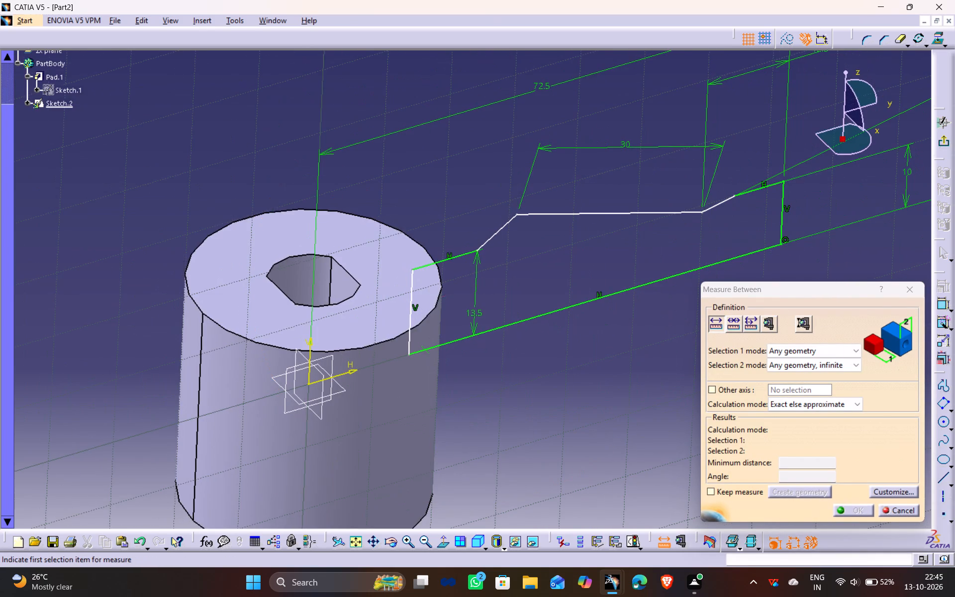
{"action": "left_click", "coordinate": [380, 298]}
{"action": "middle_click_drag", "start_coordinate": [432, 434], "coordinate": [395, 292]}
{"action": "middle_click_drag", "start_coordinate": [392, 477], "coordinate": [392, 475]}
{"action": "scroll", "coordinate": [392, 476], "scroll_direction": "down", "scroll_amount": 1}
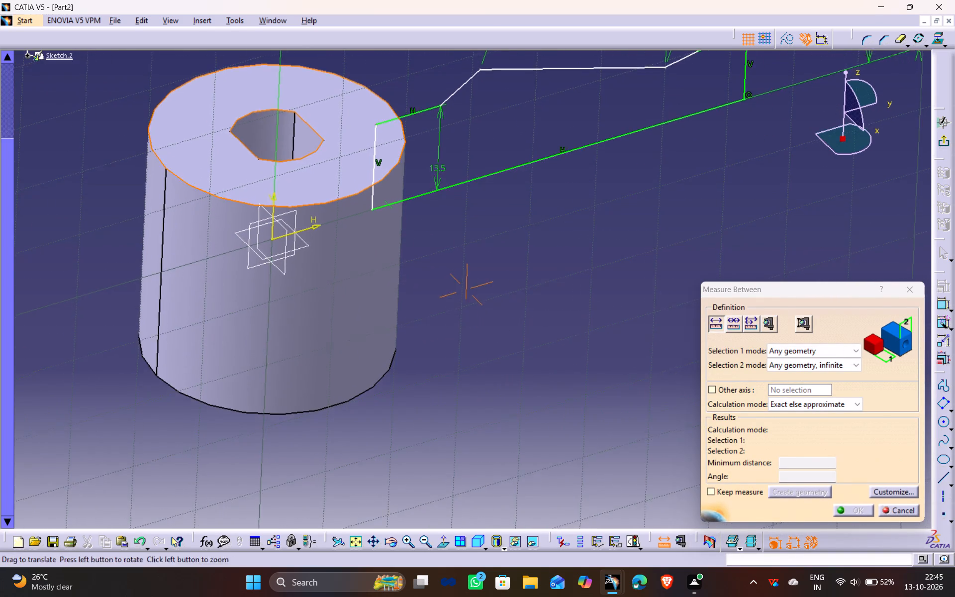
{"action": "middle_click_drag", "start_coordinate": [392, 475], "coordinate": [316, 247]}
{"action": "left_click_drag", "start_coordinate": [392, 474], "coordinate": [318, 253]}
{"action": "left_click", "coordinate": [313, 244]}
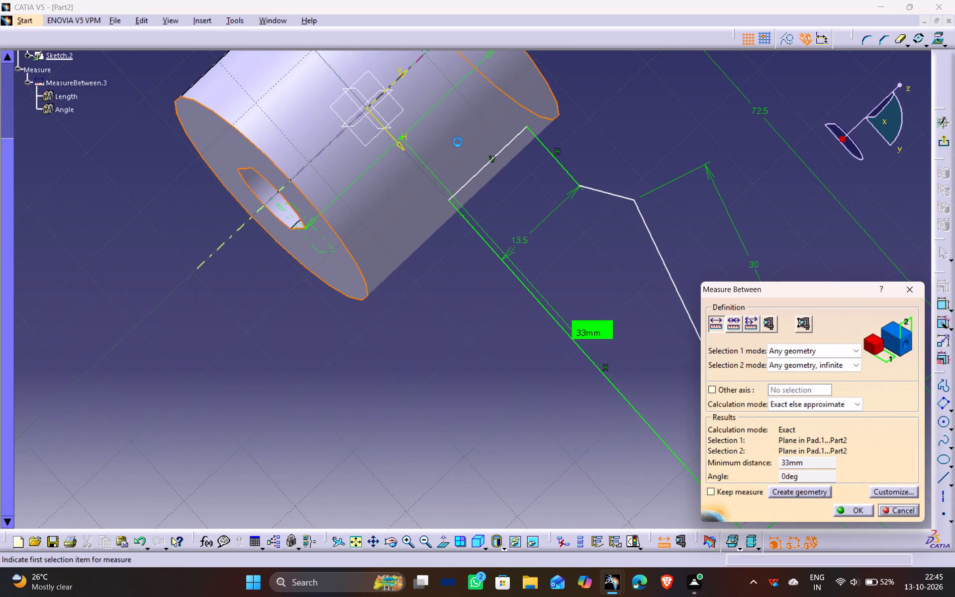
{"action": "left_click", "coordinate": [918, 282]}
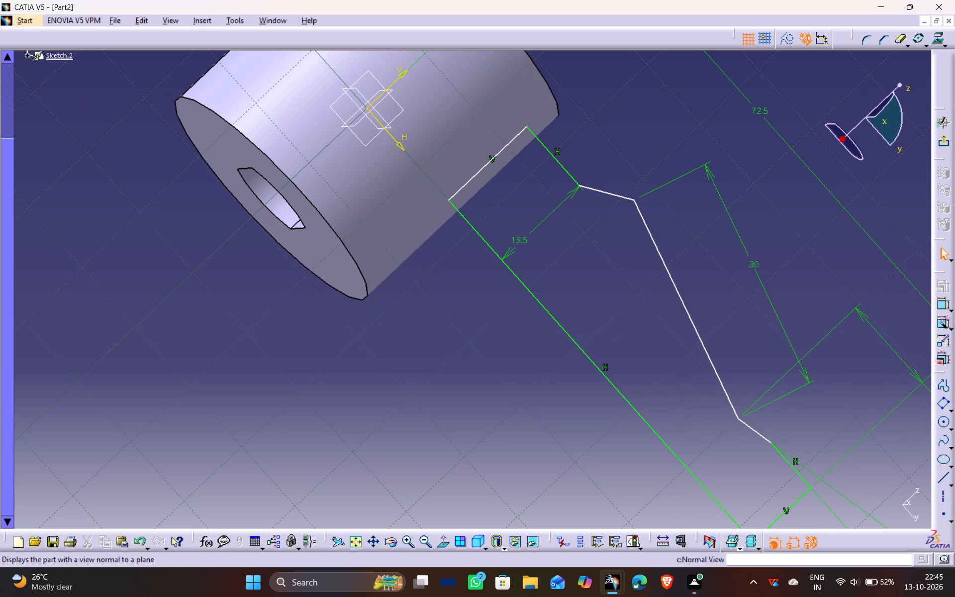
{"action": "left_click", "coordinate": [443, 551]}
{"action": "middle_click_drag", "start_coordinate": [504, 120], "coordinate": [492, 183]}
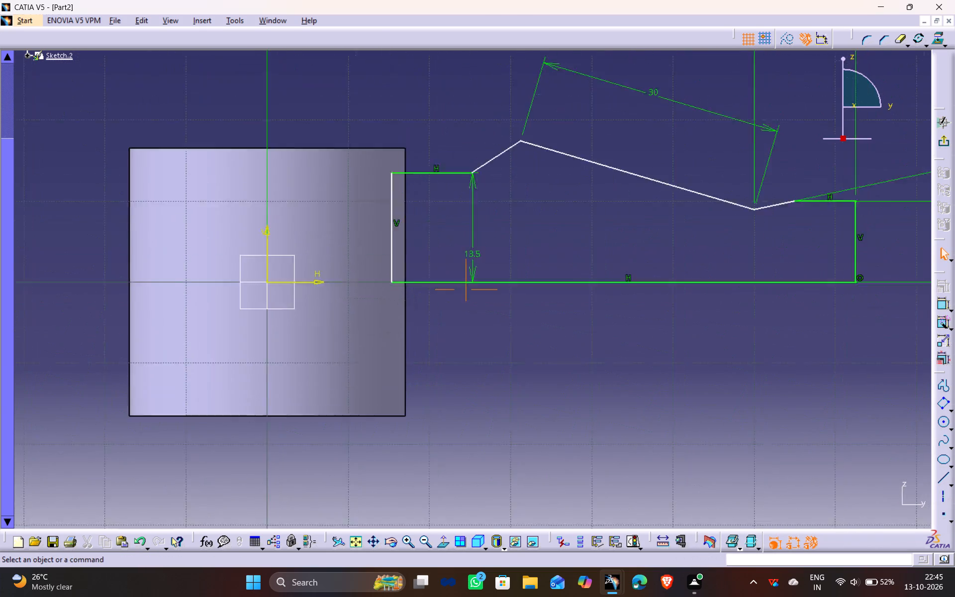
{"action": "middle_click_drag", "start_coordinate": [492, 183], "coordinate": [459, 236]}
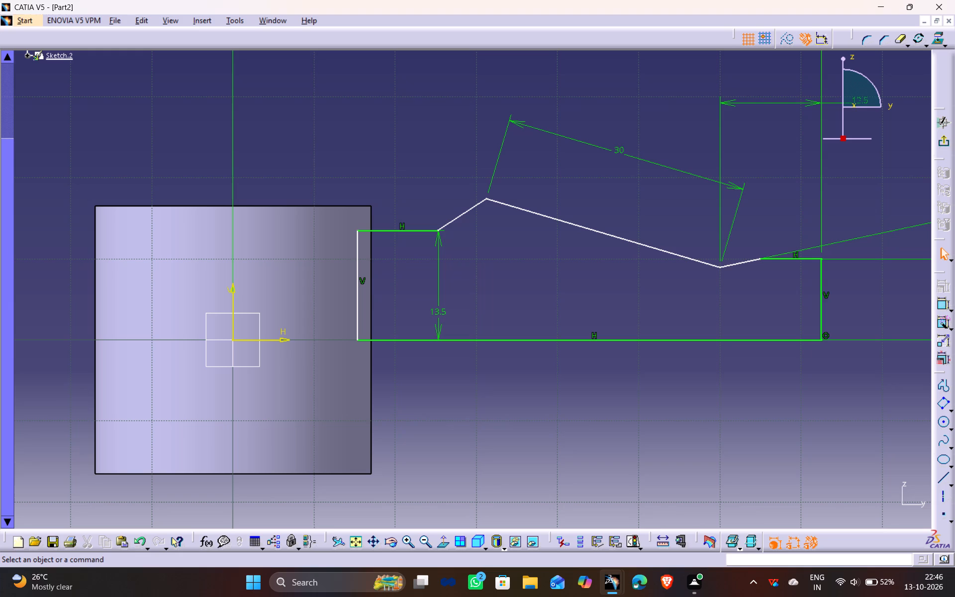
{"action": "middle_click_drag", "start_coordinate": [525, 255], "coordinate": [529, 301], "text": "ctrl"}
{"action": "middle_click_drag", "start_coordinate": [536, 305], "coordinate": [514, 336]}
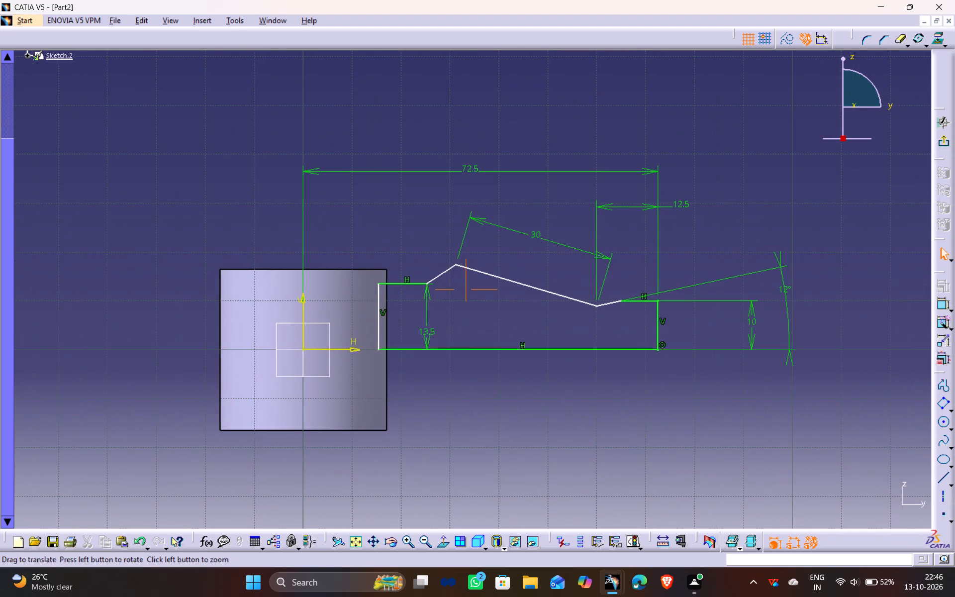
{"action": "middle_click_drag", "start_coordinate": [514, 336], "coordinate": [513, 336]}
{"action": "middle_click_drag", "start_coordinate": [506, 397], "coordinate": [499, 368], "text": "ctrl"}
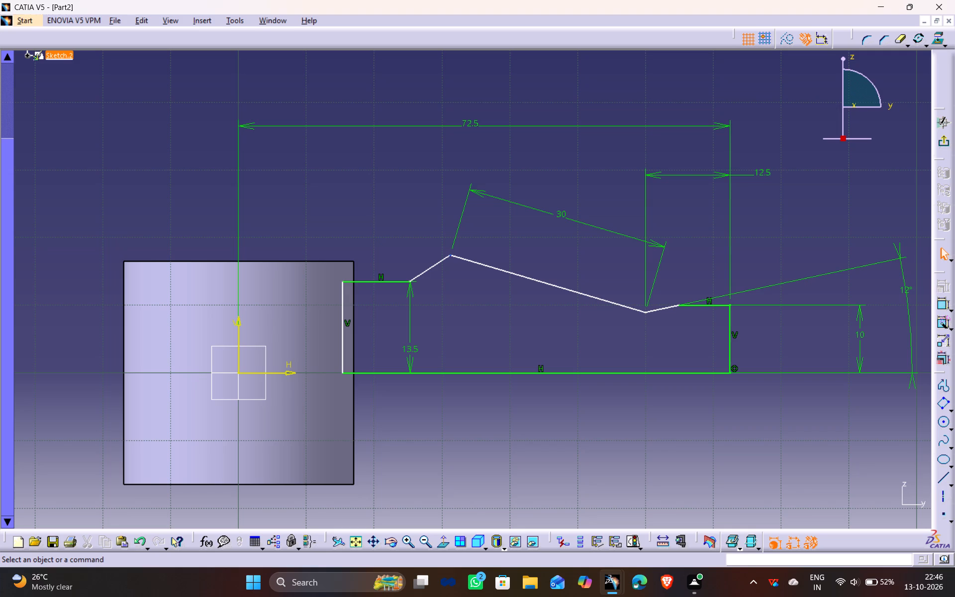
Reshape the arm's top profile by moving the ends of the 30 mm line so it slopes gently down away from the cylinder.
{"action": "left_click_drag", "start_coordinate": [452, 255], "coordinate": [459, 288]}
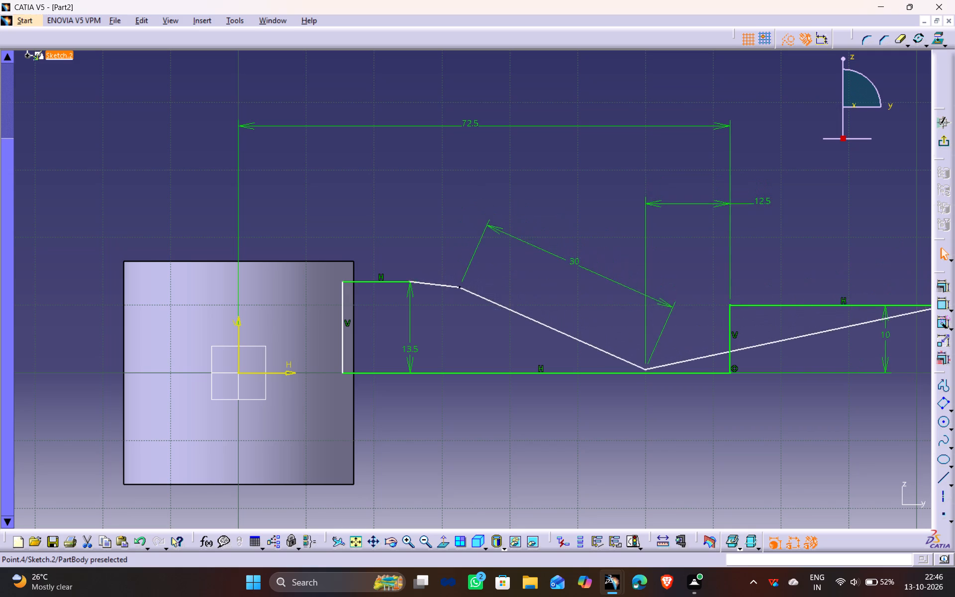
{"action": "left_click_drag", "start_coordinate": [459, 288], "coordinate": [457, 308]}
{"action": "left_click_drag", "start_coordinate": [644, 385], "coordinate": [639, 351]}
{"action": "left_click_drag", "start_coordinate": [648, 383], "coordinate": [657, 310]}
{"action": "middle_click_drag", "start_coordinate": [630, 378], "coordinate": [625, 353], "text": "ctrl"}
{"action": "middle_click_drag", "start_coordinate": [628, 350], "coordinate": [618, 351]}
{"action": "left_click", "coordinate": [615, 351]}
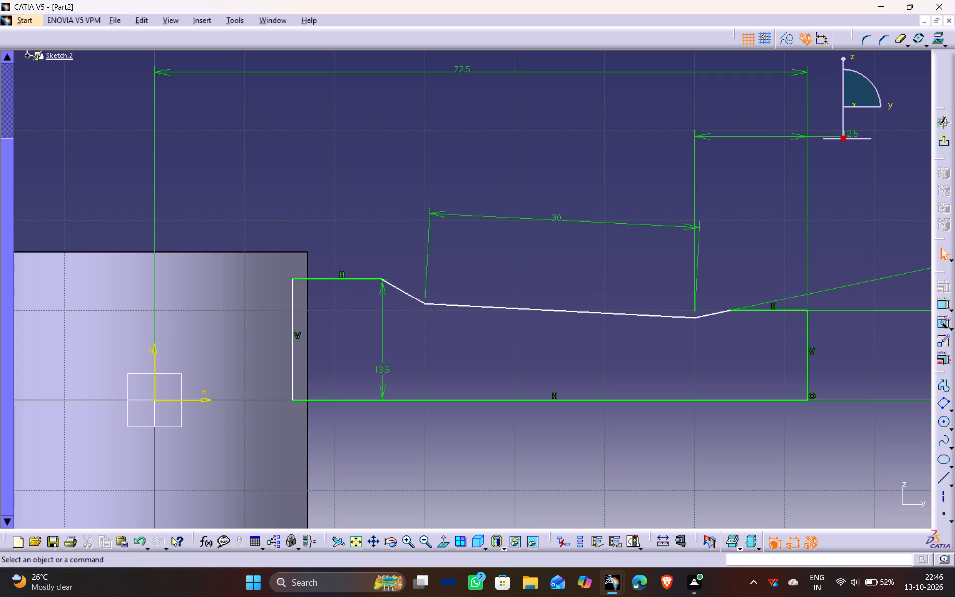
{"action": "middle_click_drag", "start_coordinate": [469, 200], "coordinate": [477, 253], "text": "ctrl"}
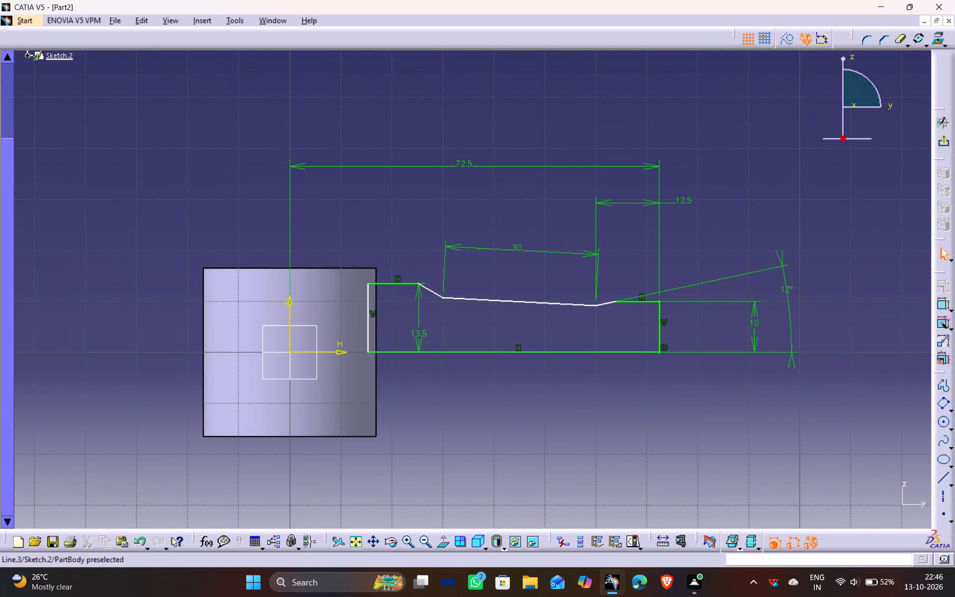
Dimension the angle between the short slope beside the cylinder and the horizontal axis and set it to 18°.
{"action": "left_click", "coordinate": [505, 302]}
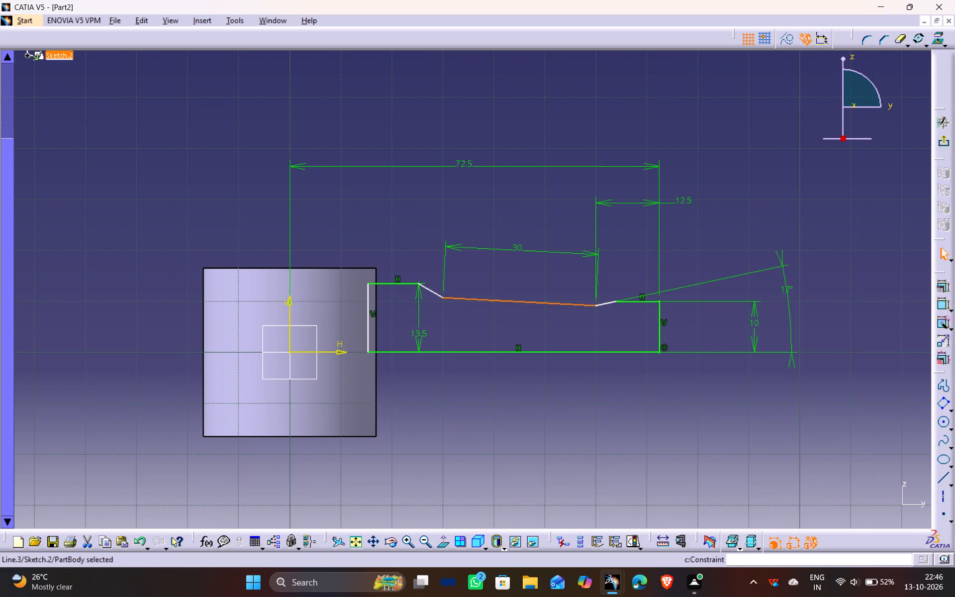
{"action": "left_click", "coordinate": [559, 255]}
{"action": "left_click", "coordinate": [434, 293]}
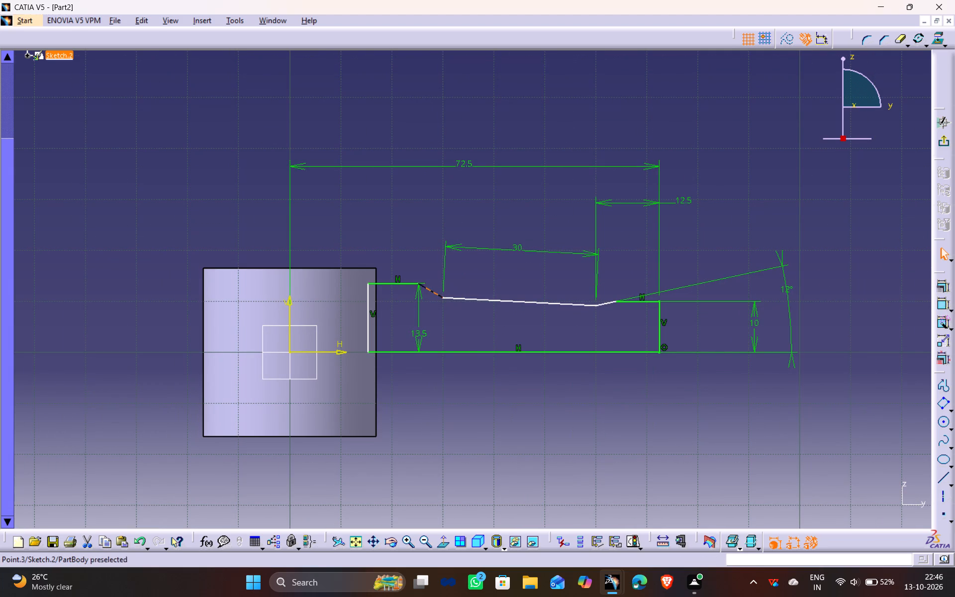
{"action": "left_click", "coordinate": [338, 351], "text": "ctrl"}
{"action": "left_click", "coordinate": [944, 302]}
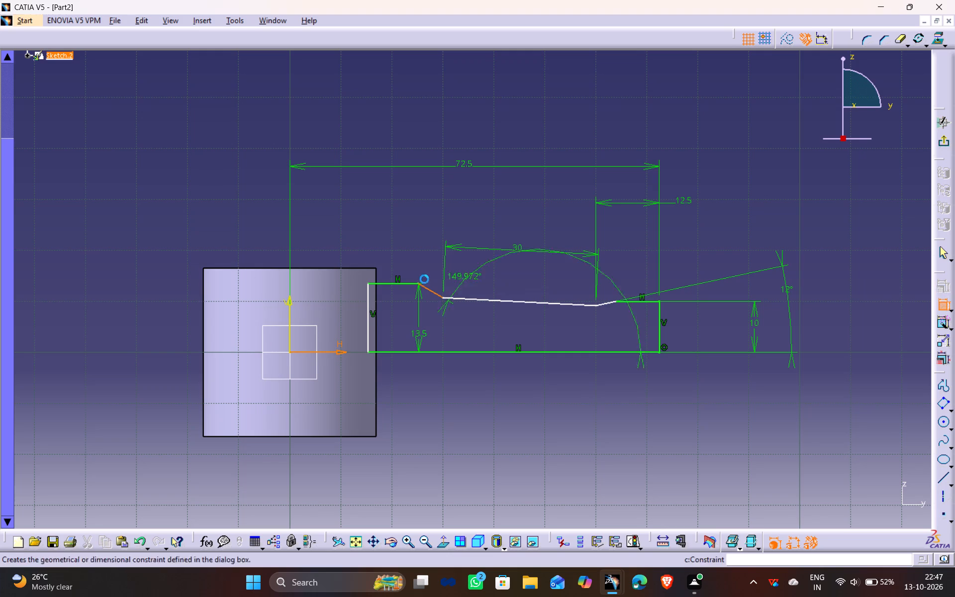
{"action": "left_click", "coordinate": [178, 265]}
{"action": "double_click", "coordinate": [181, 258]}
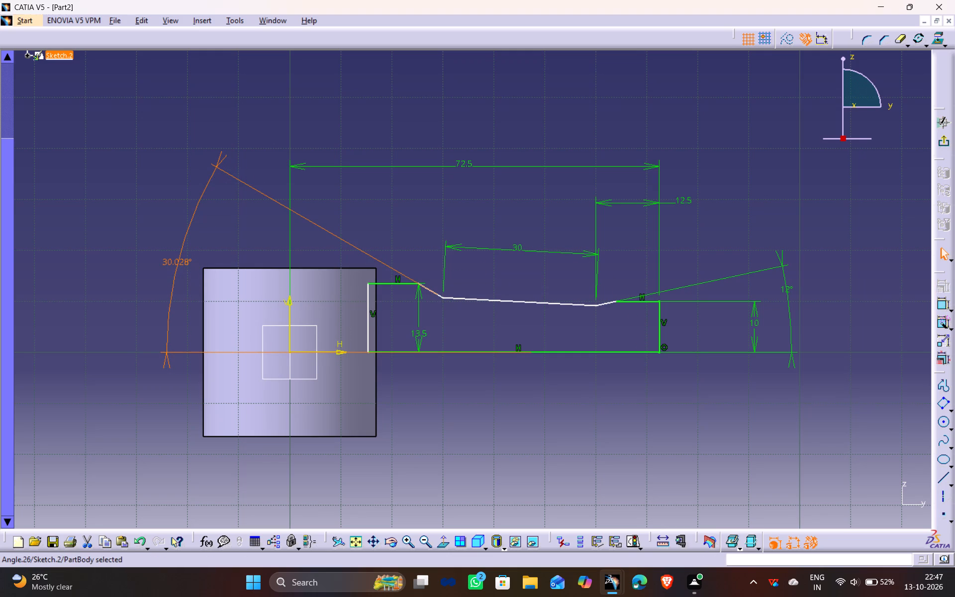
{"action": "double_click", "coordinate": [180, 260]}
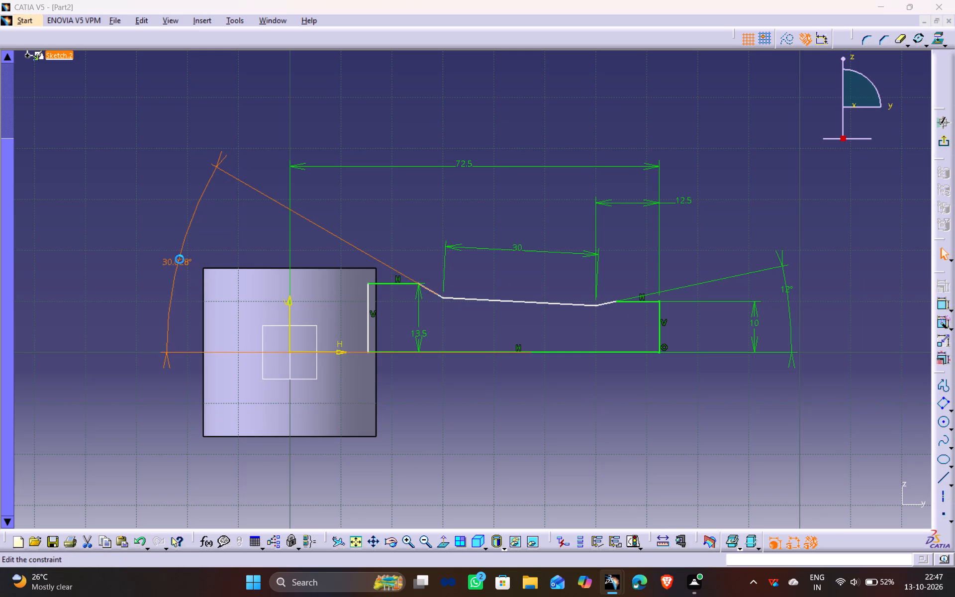
{"action": "type", "text": "18"}
{"action": "key", "text": "Return"}
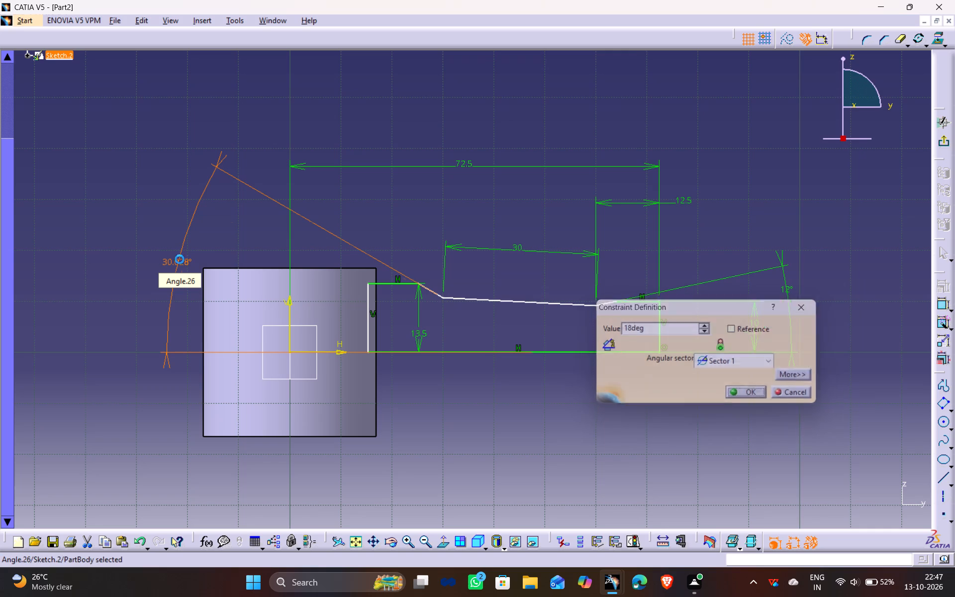
{"action": "left_click", "coordinate": [439, 220]}
Dimension the distance from the vertical axis to the arm's inner vertical line and set it to 10 mm.
{"action": "middle_click_drag", "start_coordinate": [411, 534], "coordinate": [410, 515], "text": "ctrl"}
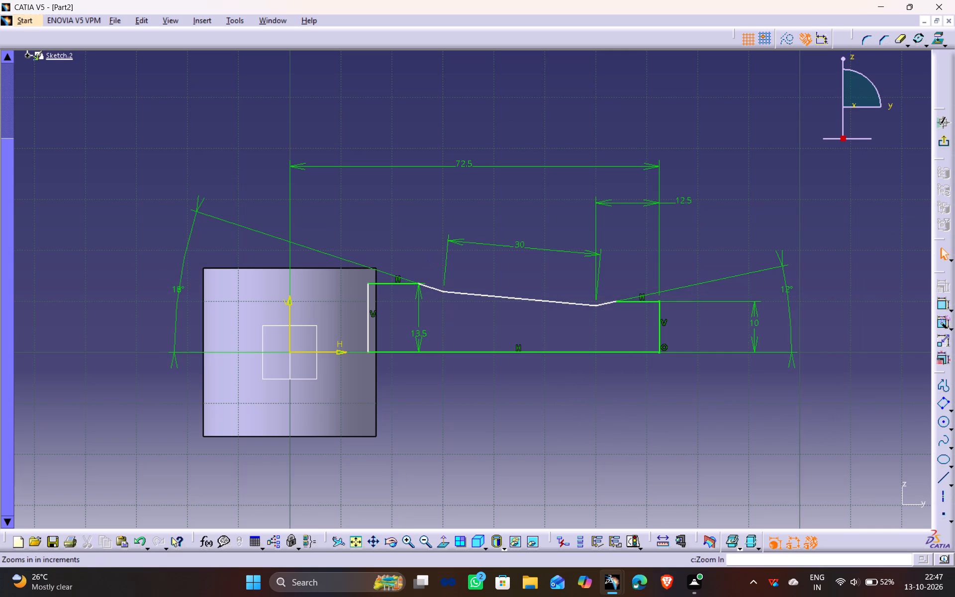
{"action": "middle_click_drag", "start_coordinate": [410, 515], "coordinate": [411, 478], "text": "ctrl"}
{"action": "middle_click_drag", "start_coordinate": [427, 430], "coordinate": [424, 388], "text": "ctrl"}
{"action": "middle_click_drag", "start_coordinate": [379, 184], "coordinate": [389, 262], "text": "ctrl"}
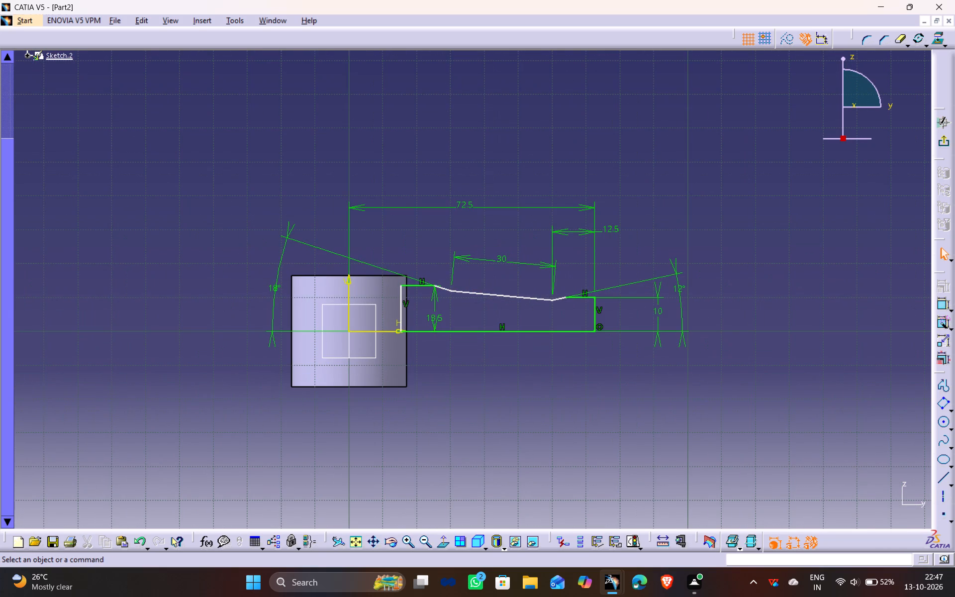
{"action": "left_click", "coordinate": [468, 372]}
{"action": "middle_click_drag", "start_coordinate": [458, 449], "coordinate": [452, 403], "text": "ctrl"}
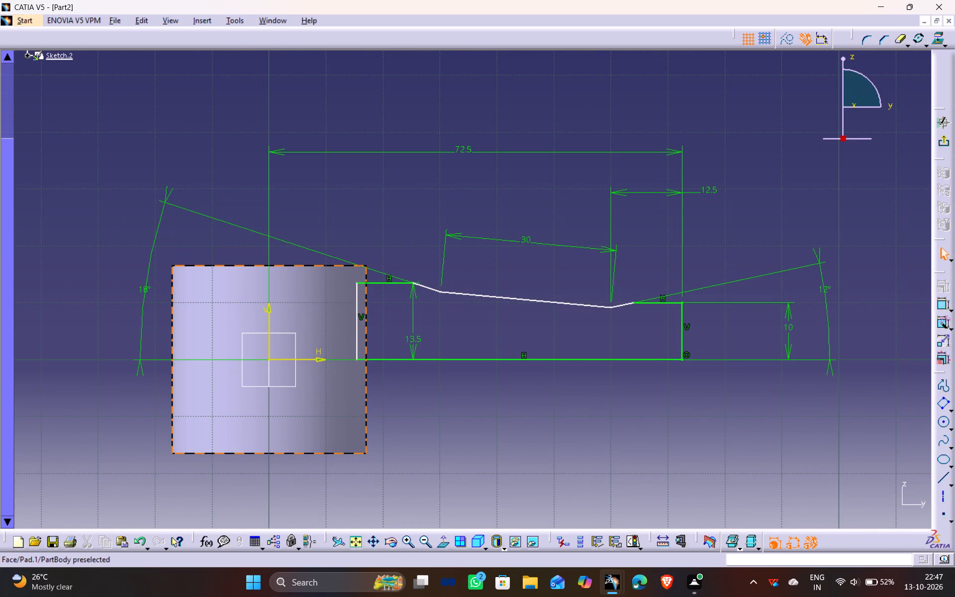
{"action": "left_click", "coordinate": [355, 324]}
{"action": "left_click", "coordinate": [269, 307], "text": "ctrl"}
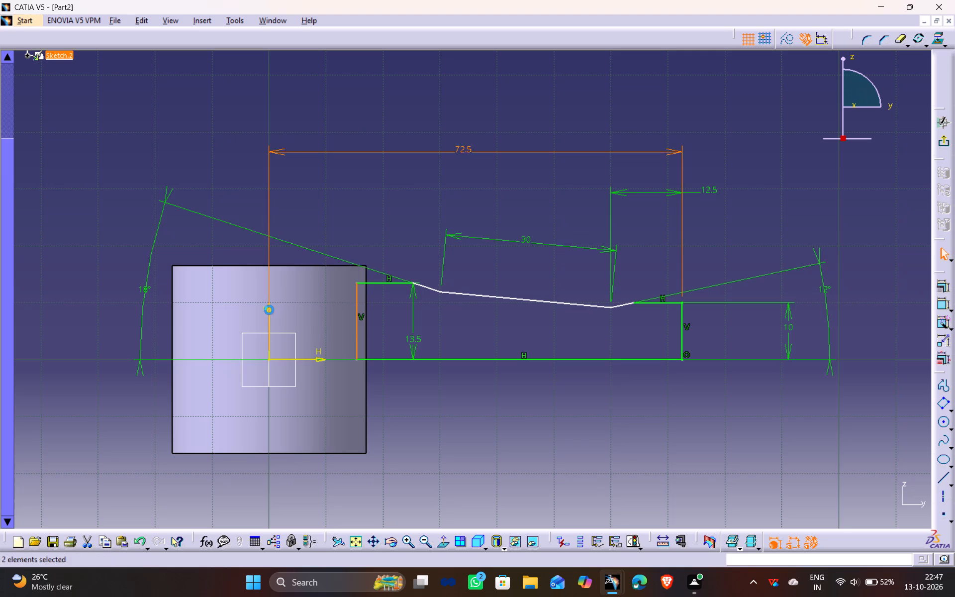
{"action": "left_click", "coordinate": [371, 326]}
{"action": "left_click", "coordinate": [359, 316]}
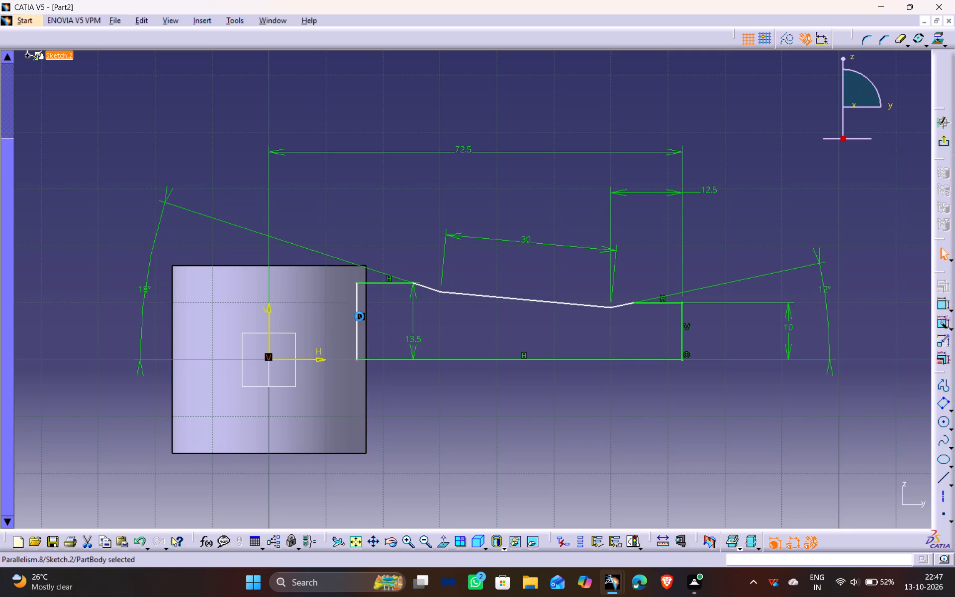
{"action": "left_click", "coordinate": [402, 344]}
{"action": "left_click", "coordinate": [356, 341]}
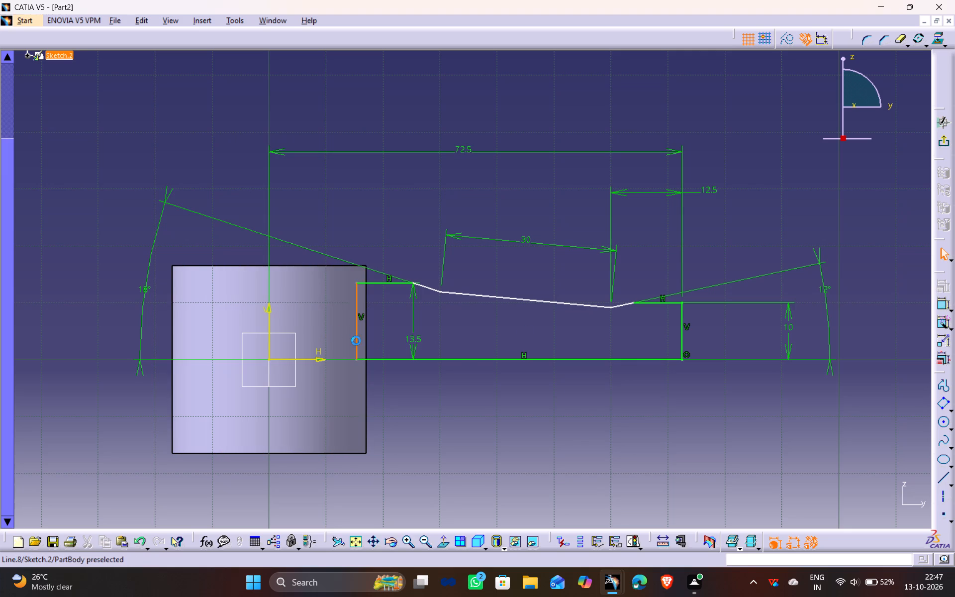
{"action": "left_click", "coordinate": [269, 307], "text": "ctrl"}
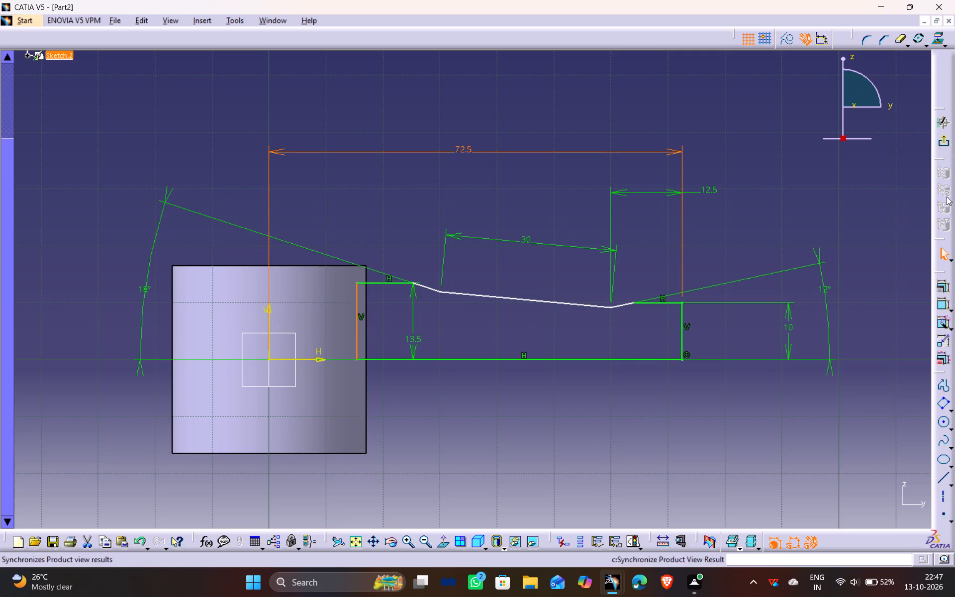
{"action": "left_click", "coordinate": [938, 303]}
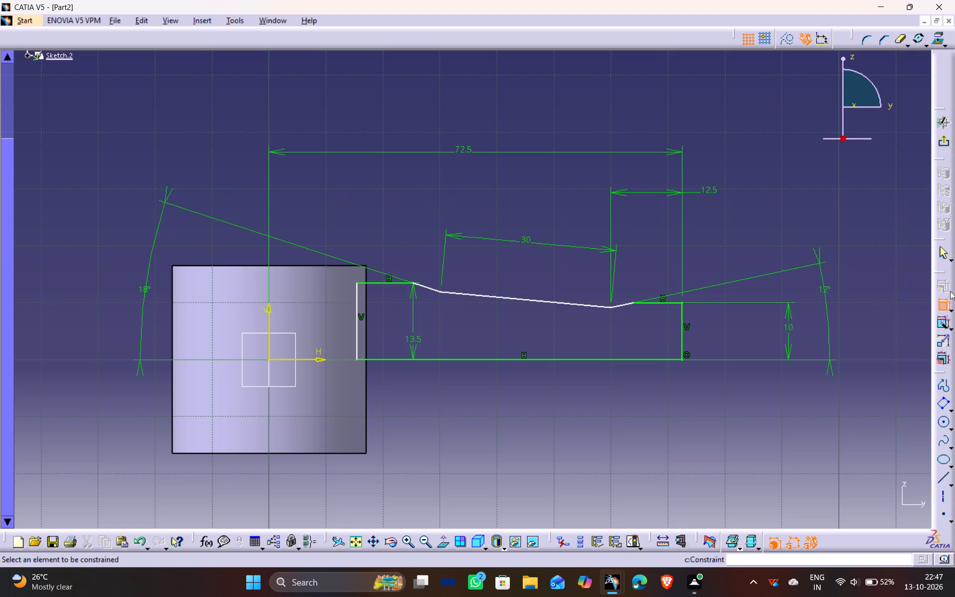
{"action": "left_click", "coordinate": [355, 318]}
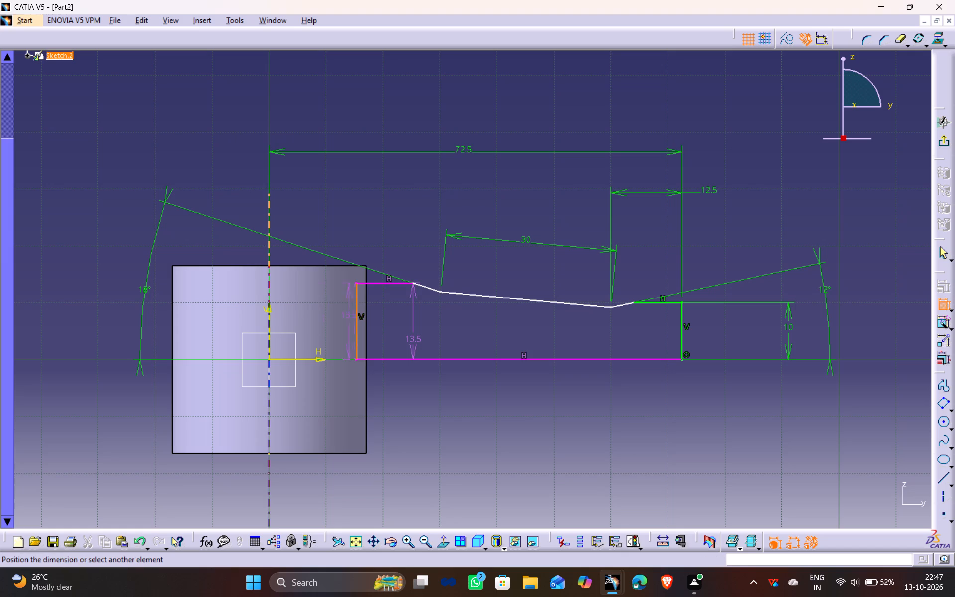
{"action": "left_click", "coordinate": [267, 311]}
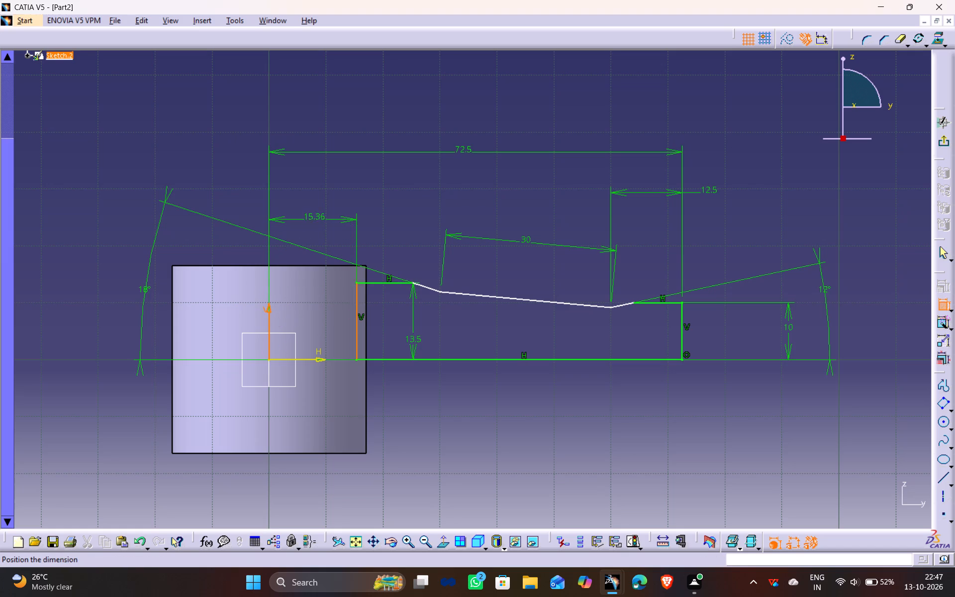
{"action": "left_click", "coordinate": [310, 220]}
{"action": "double_click", "coordinate": [314, 214]}
{"action": "type", "text": "10"}
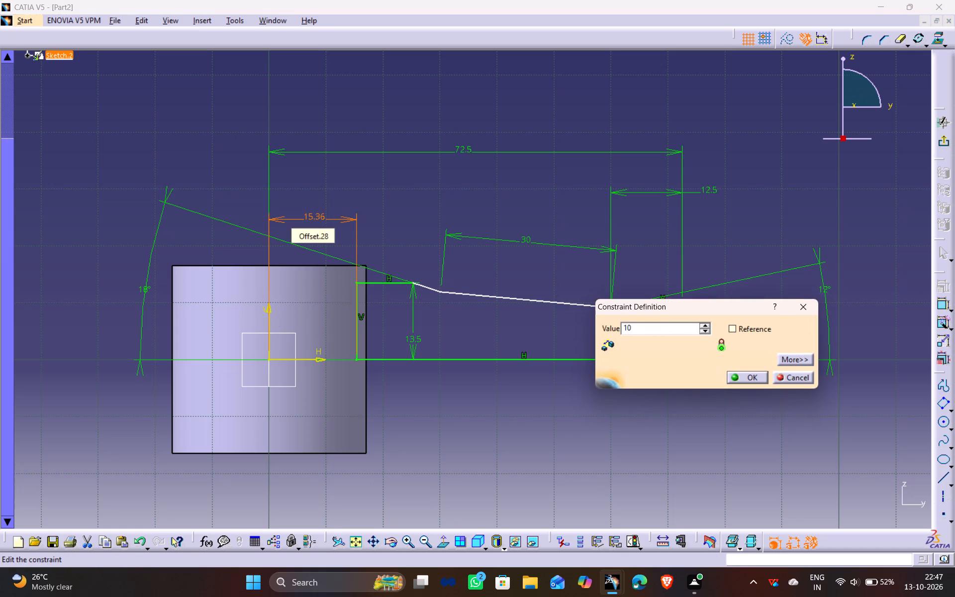
{"action": "key", "text": "Return"}
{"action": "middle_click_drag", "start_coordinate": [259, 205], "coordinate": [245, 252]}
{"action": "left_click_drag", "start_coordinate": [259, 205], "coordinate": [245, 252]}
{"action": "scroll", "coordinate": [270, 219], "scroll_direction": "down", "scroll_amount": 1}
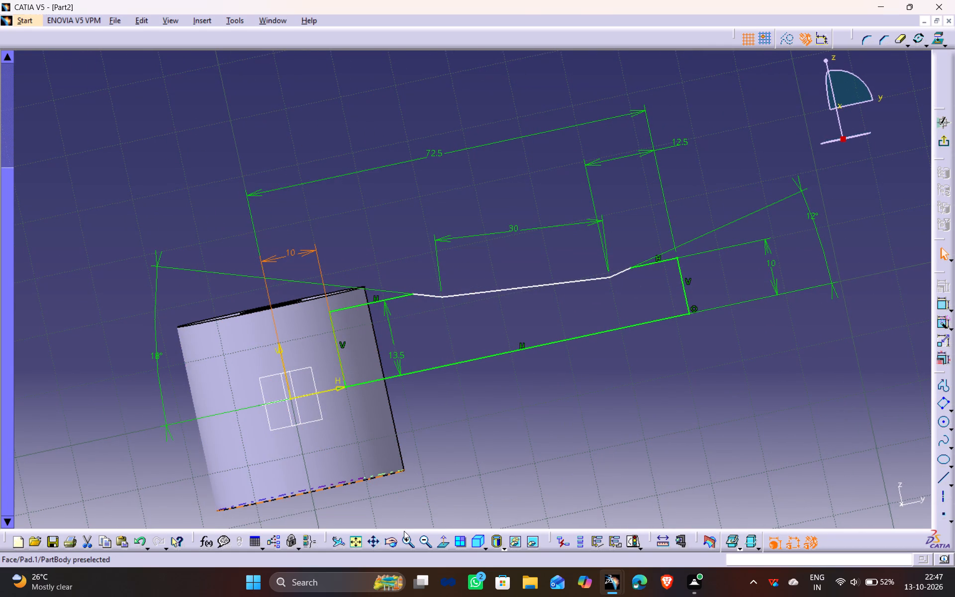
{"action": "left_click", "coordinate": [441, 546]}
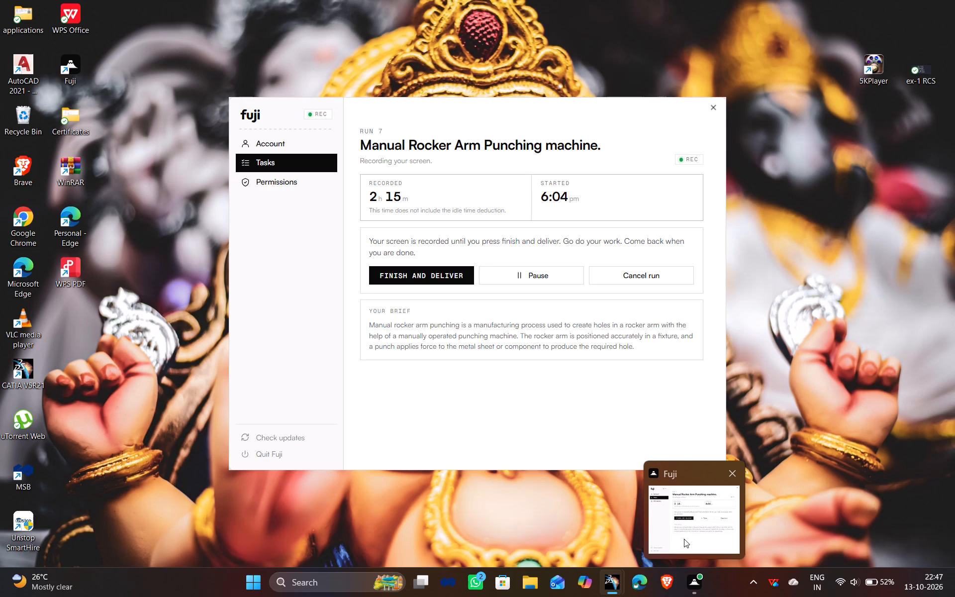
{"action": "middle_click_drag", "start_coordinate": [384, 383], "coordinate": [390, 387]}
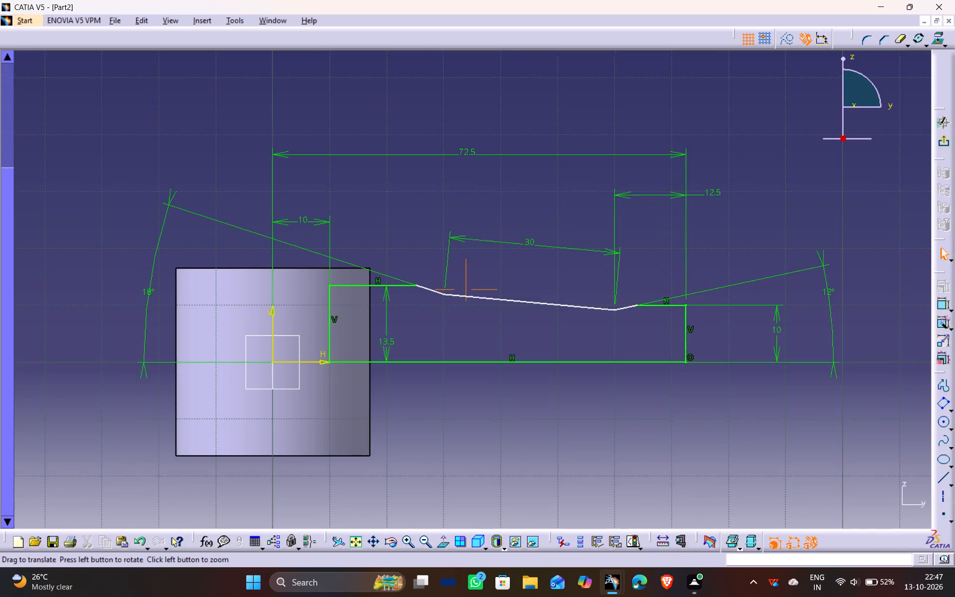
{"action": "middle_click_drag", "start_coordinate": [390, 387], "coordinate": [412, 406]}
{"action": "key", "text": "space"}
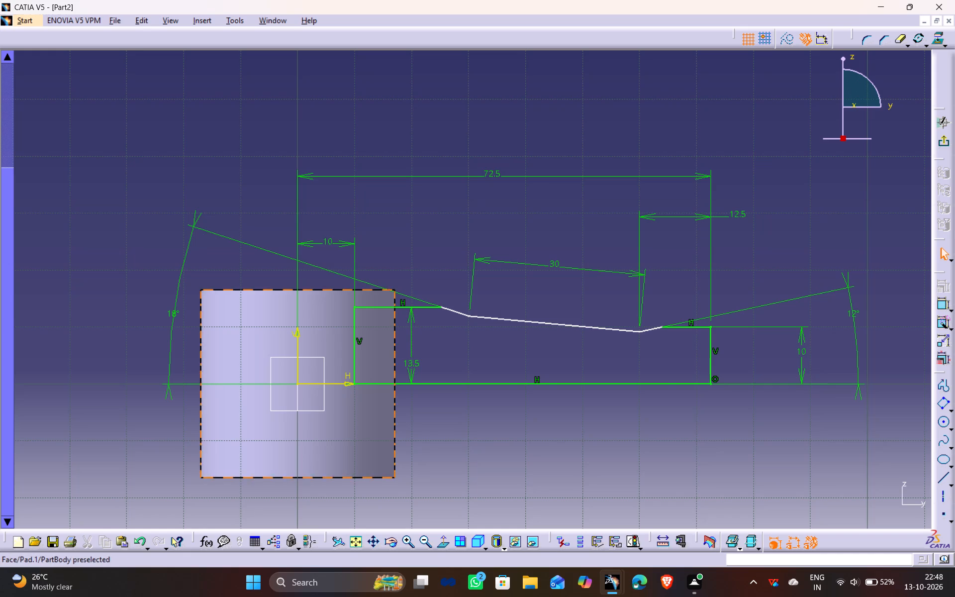
Round the corner between the 18° slope and the 30 mm line to about 32 mm radius, converting the line's length constraint into a distance.
{"action": "middle_click_drag", "start_coordinate": [471, 442], "coordinate": [477, 391], "text": "ctrl"}
{"action": "middle_click_drag", "start_coordinate": [478, 376], "coordinate": [452, 421]}
{"action": "middle_click_drag", "start_coordinate": [414, 482], "coordinate": [412, 441], "text": "ctrl"}
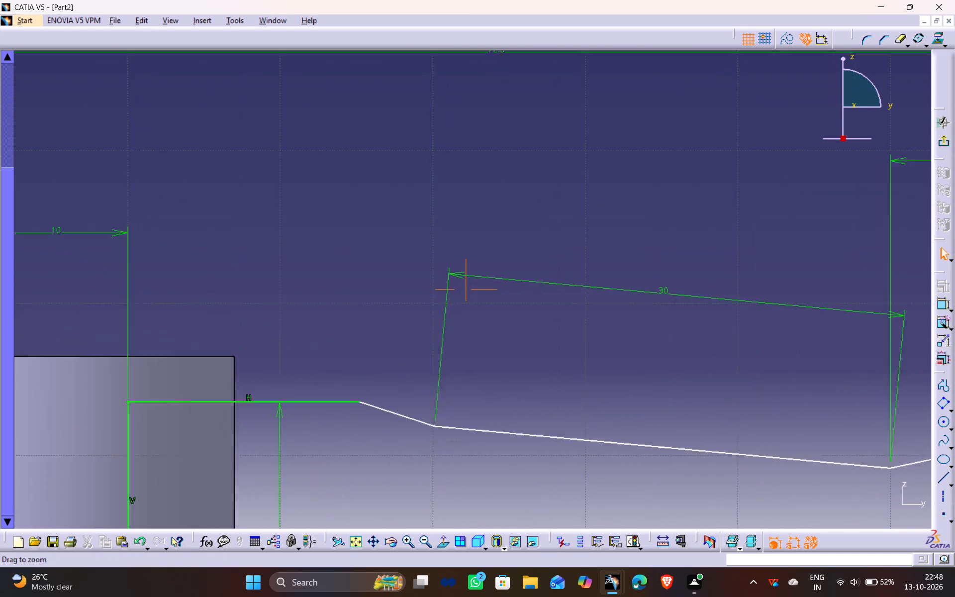
{"action": "middle_click_drag", "start_coordinate": [412, 441], "coordinate": [412, 432], "text": "ctrl"}
{"action": "middle_click_drag", "start_coordinate": [412, 432], "coordinate": [411, 394]}
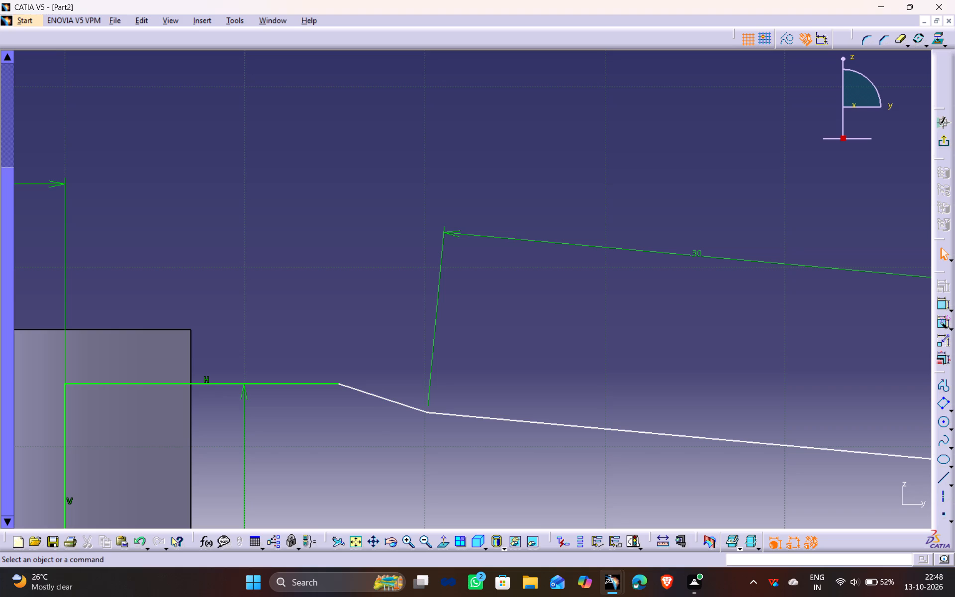
{"action": "middle_click_drag", "start_coordinate": [540, 275], "coordinate": [441, 336]}
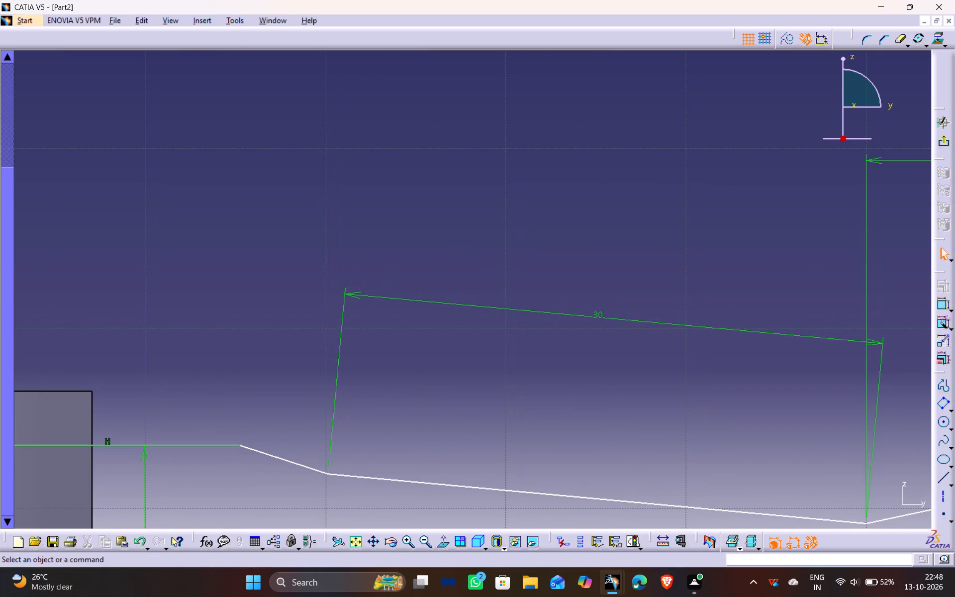
{"action": "middle_click_drag", "start_coordinate": [549, 399], "coordinate": [459, 416]}
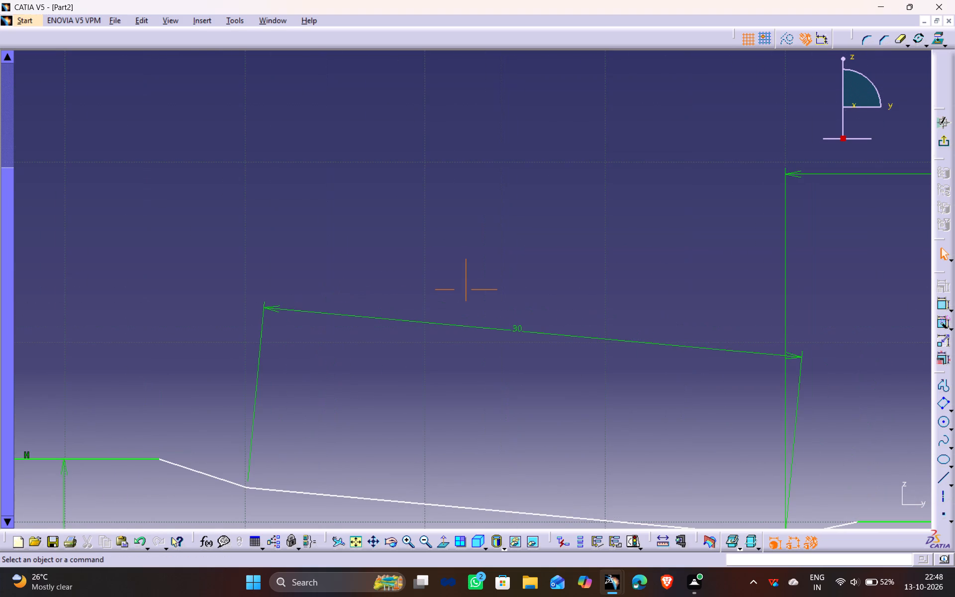
{"action": "middle_click_drag", "start_coordinate": [237, 214], "coordinate": [244, 286], "text": "ctrl"}
{"action": "middle_click_drag", "start_coordinate": [363, 445], "coordinate": [357, 389], "text": "ctrl"}
{"action": "middle_click_drag", "start_coordinate": [342, 409], "coordinate": [363, 380]}
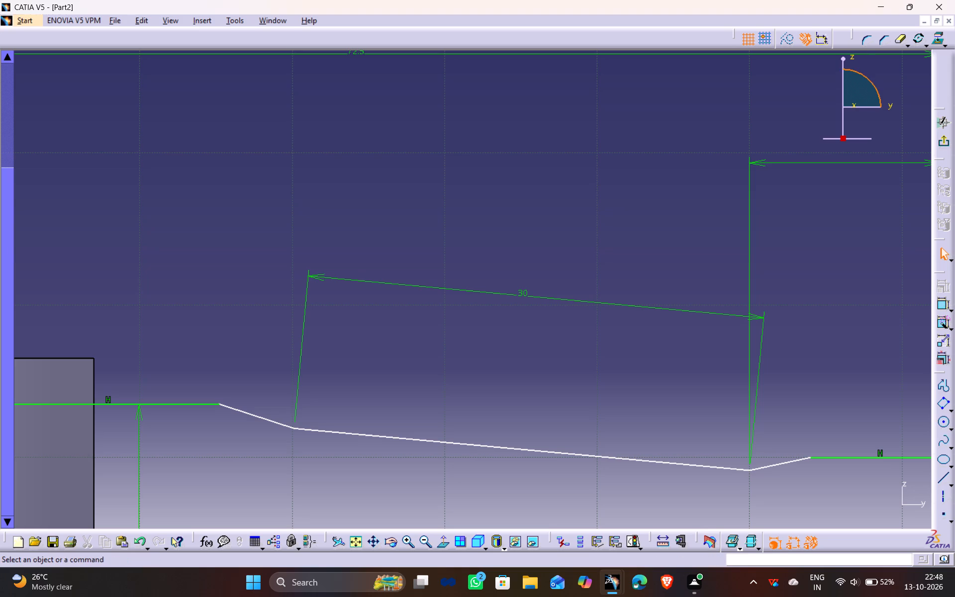
{"action": "left_click", "coordinate": [862, 38]}
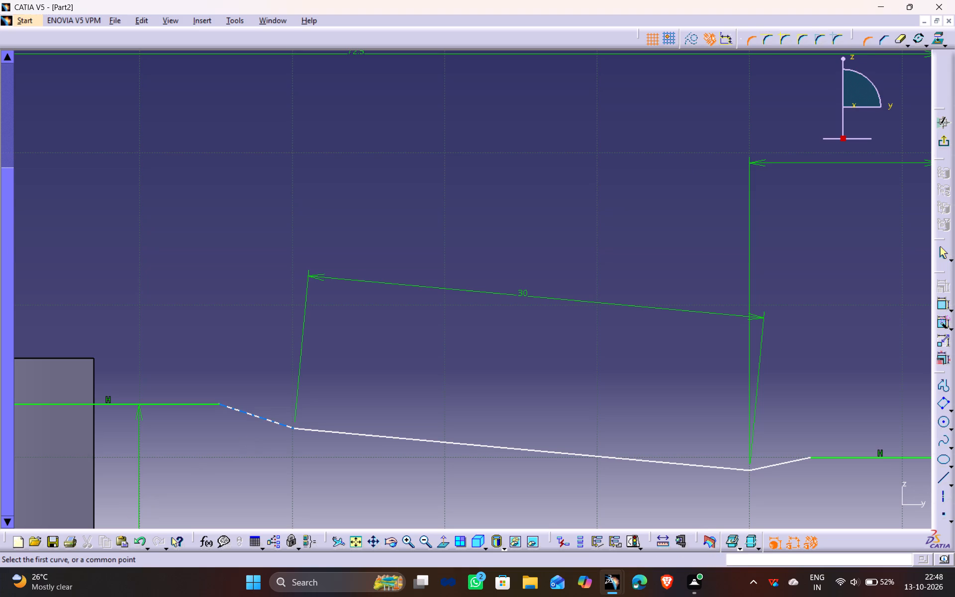
{"action": "left_click", "coordinate": [267, 420]}
{"action": "left_click", "coordinate": [317, 429]}
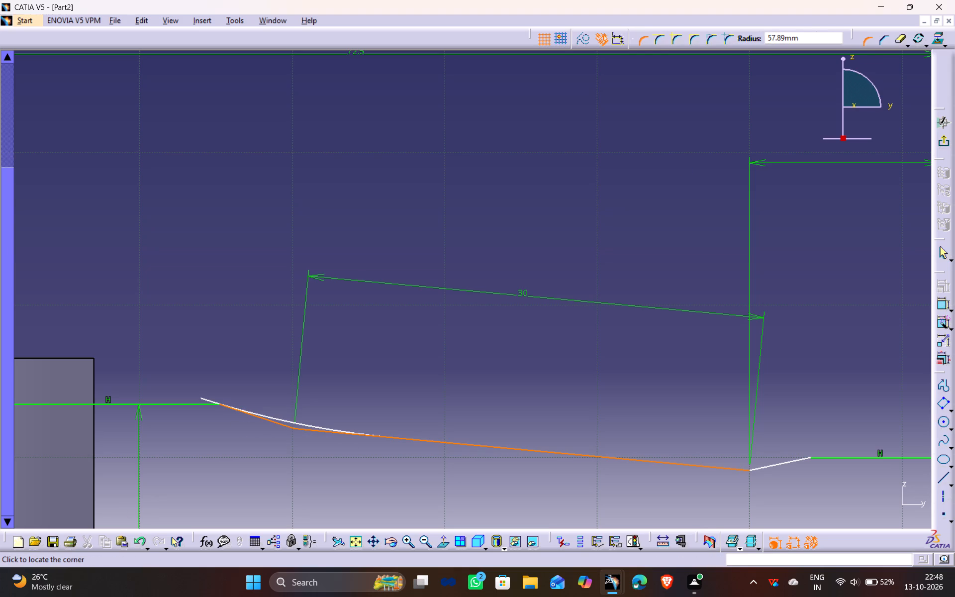
{"action": "left_click", "coordinate": [288, 425]}
{"action": "left_click", "coordinate": [509, 318]}
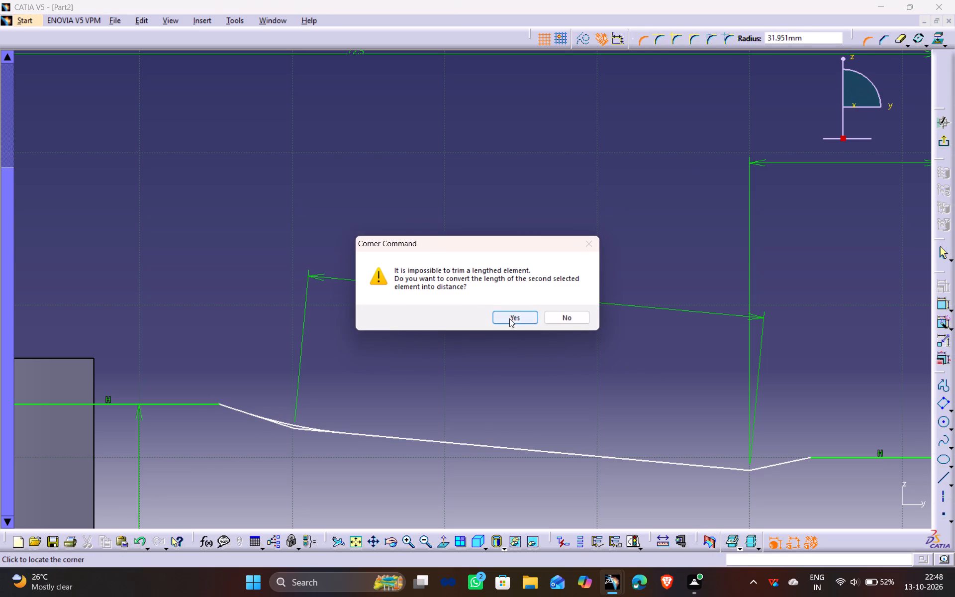
Dimension the radius of the rounded corner between the 18° slope and the 30 mm line and set it to 17.5 mm.
{"action": "left_click", "coordinate": [942, 302]}
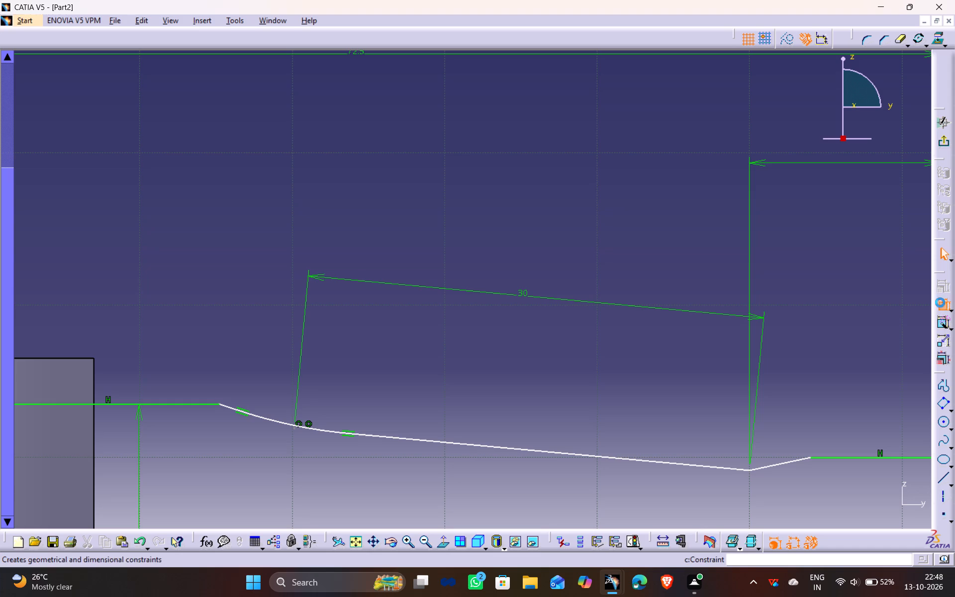
{"action": "left_click", "coordinate": [264, 419]}
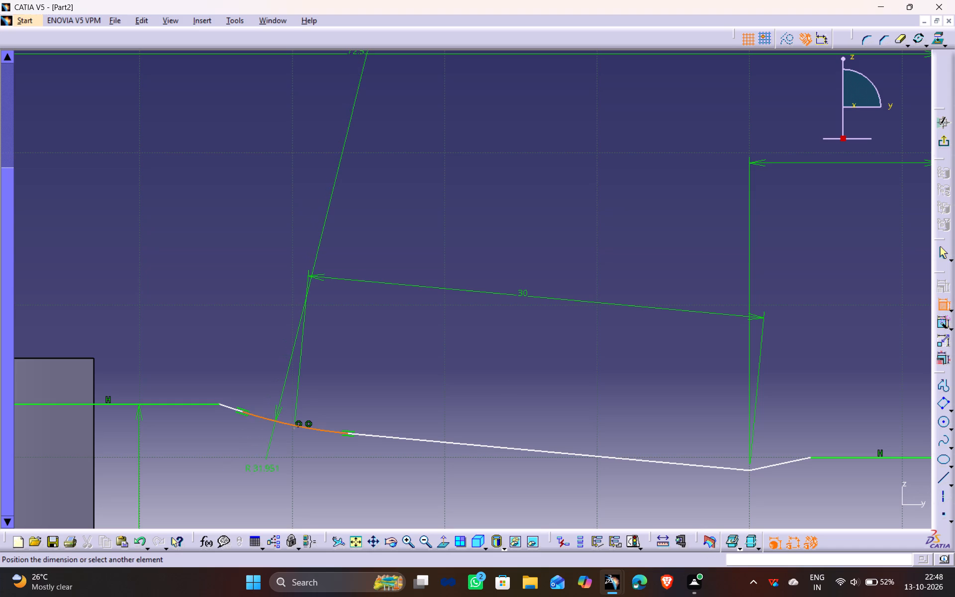
{"action": "left_click", "coordinate": [264, 472]}
{"action": "double_click", "coordinate": [264, 470]}
{"action": "type", "text": "17."}
{"action": "key", "text": "5"}
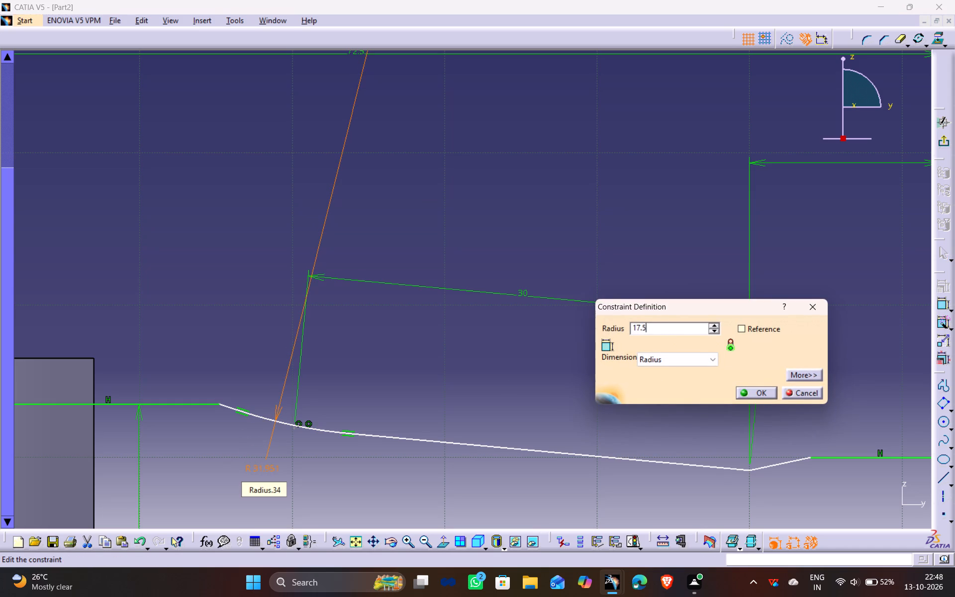
{"action": "key", "text": "Return"}
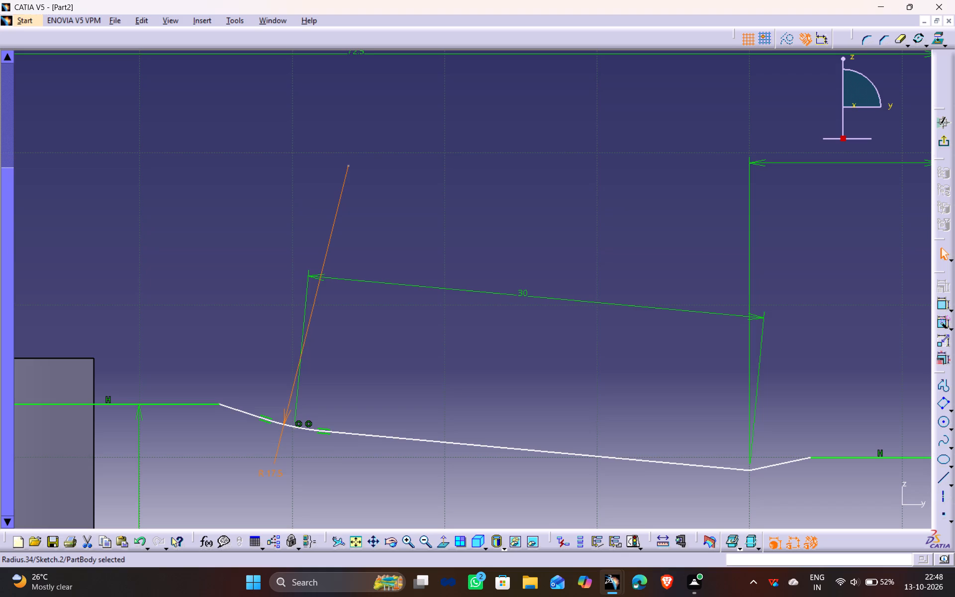
{"action": "left_click", "coordinate": [466, 388]}
Round the corner between the 30 mm line and the short 12° slope to about 35 mm radius.
{"action": "middle_click_drag", "start_coordinate": [585, 365], "coordinate": [208, 435]}
{"action": "middle_click_drag", "start_coordinate": [367, 504], "coordinate": [413, 330]}
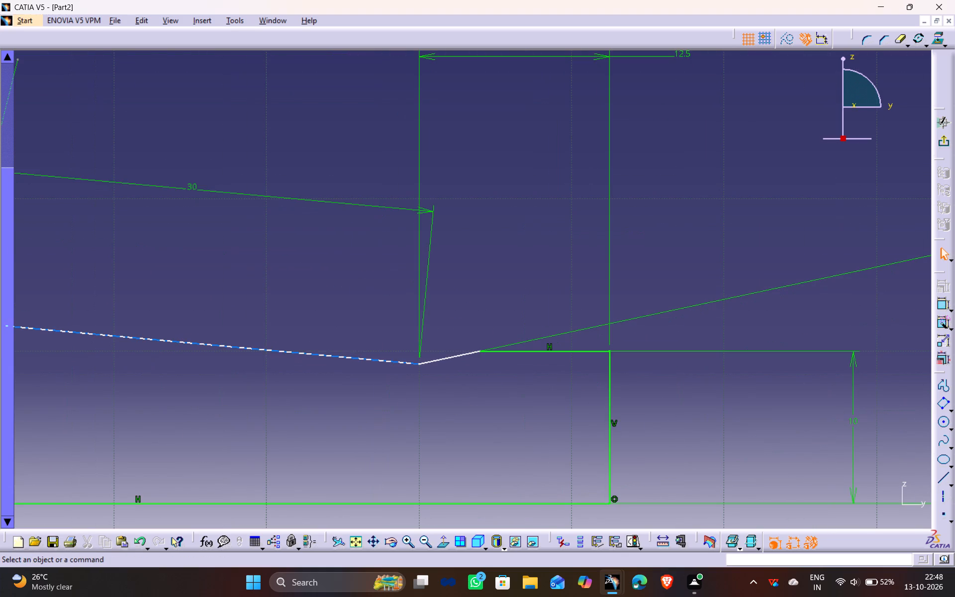
{"action": "left_click", "coordinate": [386, 363]}
{"action": "left_click", "coordinate": [426, 361], "text": "ctrl"}
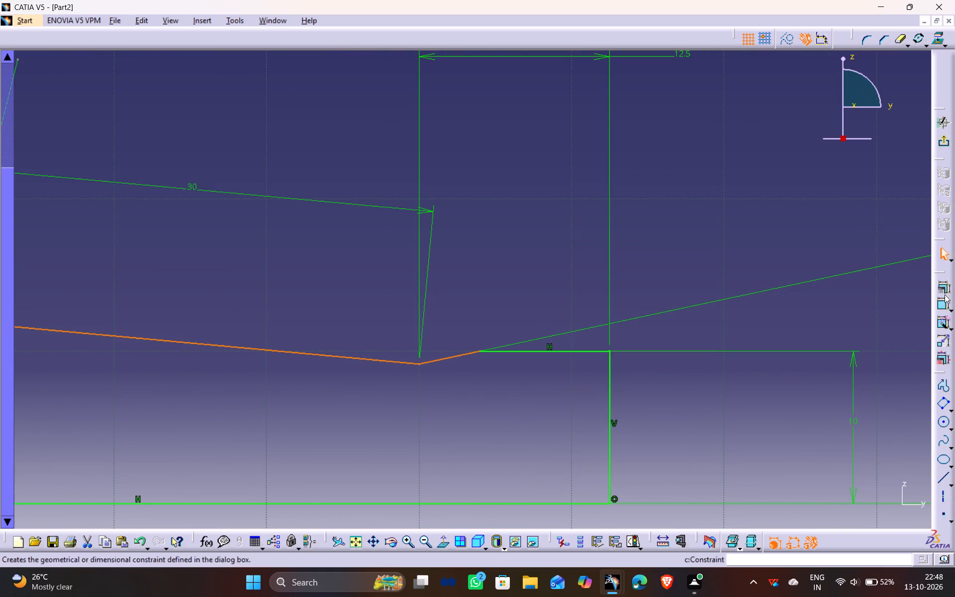
{"action": "left_click", "coordinate": [942, 304]}
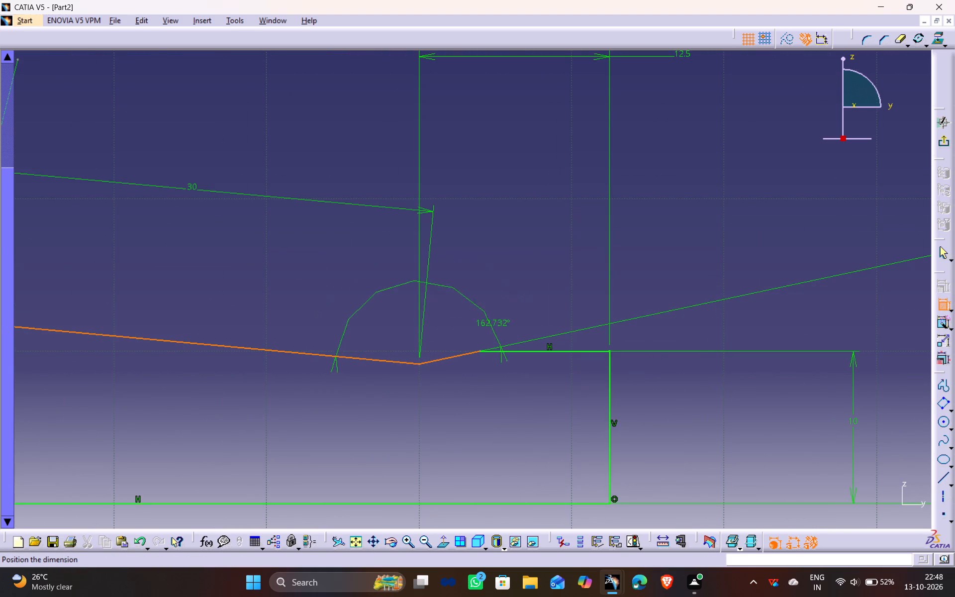
{"action": "key", "text": "Escape"}
{"action": "key", "text": "Escape"}
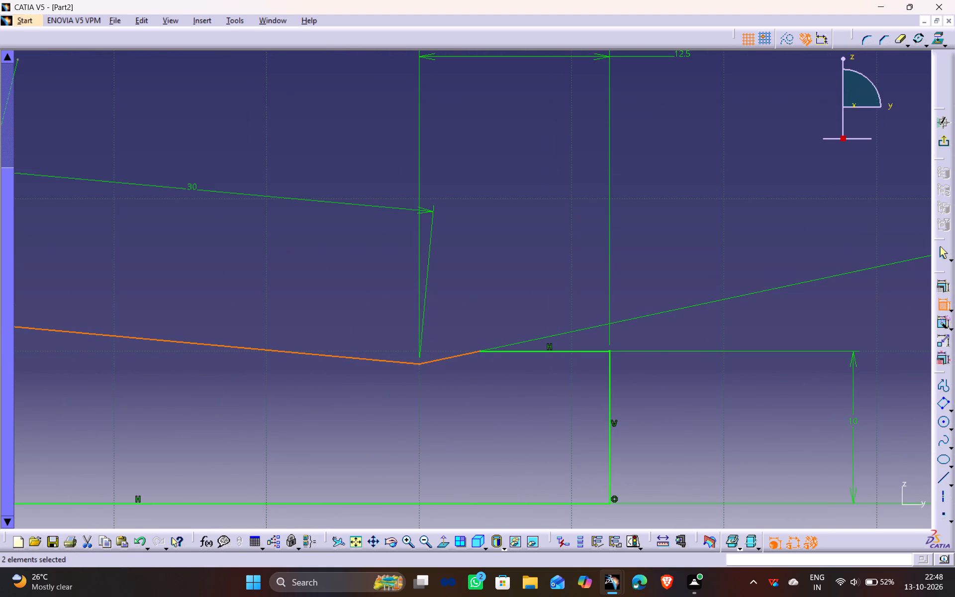
{"action": "left_click", "coordinate": [868, 35]}
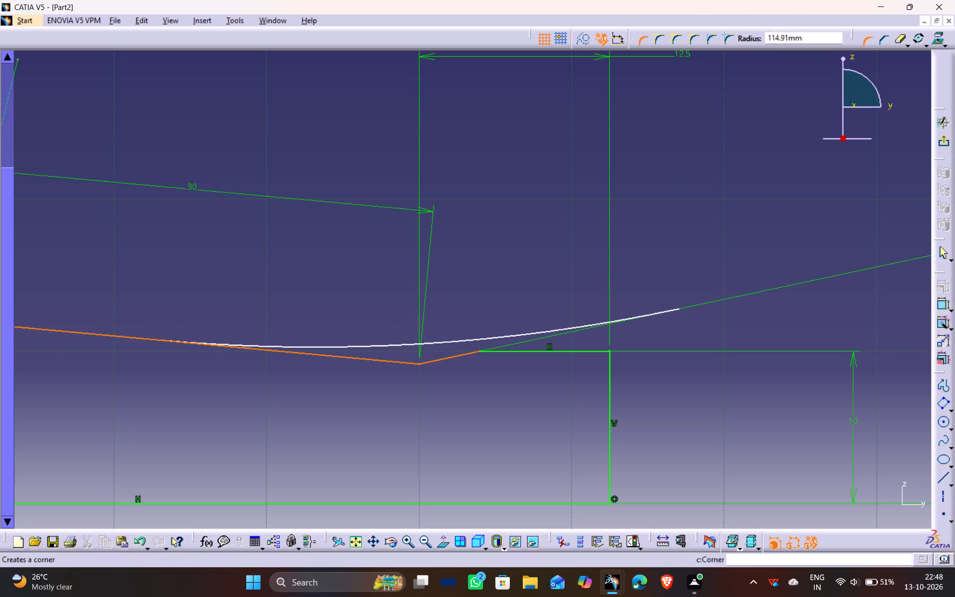
{"action": "left_click", "coordinate": [415, 358]}
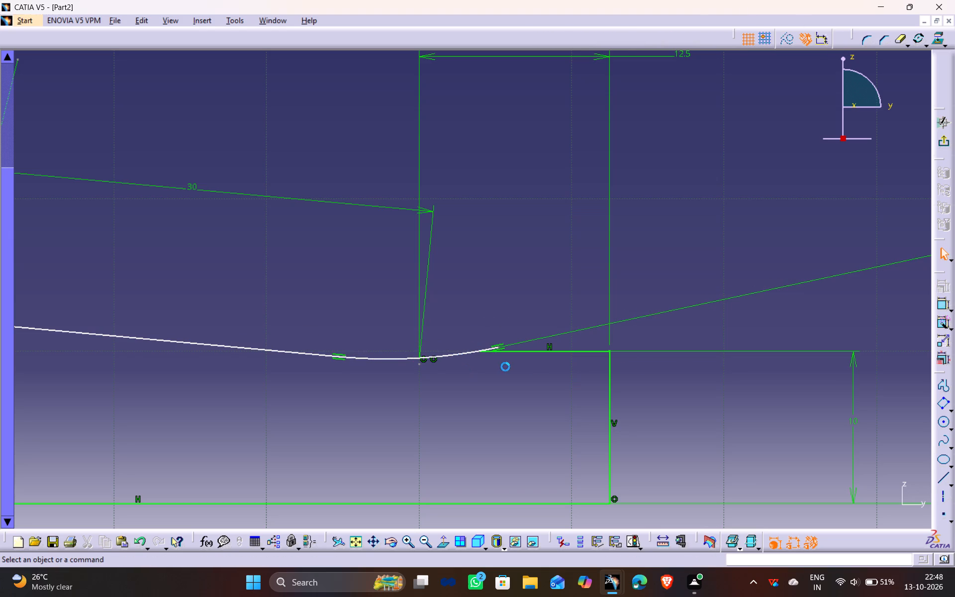
Dimension the radius of the rounded corner between the 30 mm line and the 12° slope and set it to 17.5 mm.
{"action": "left_click", "coordinate": [942, 304]}
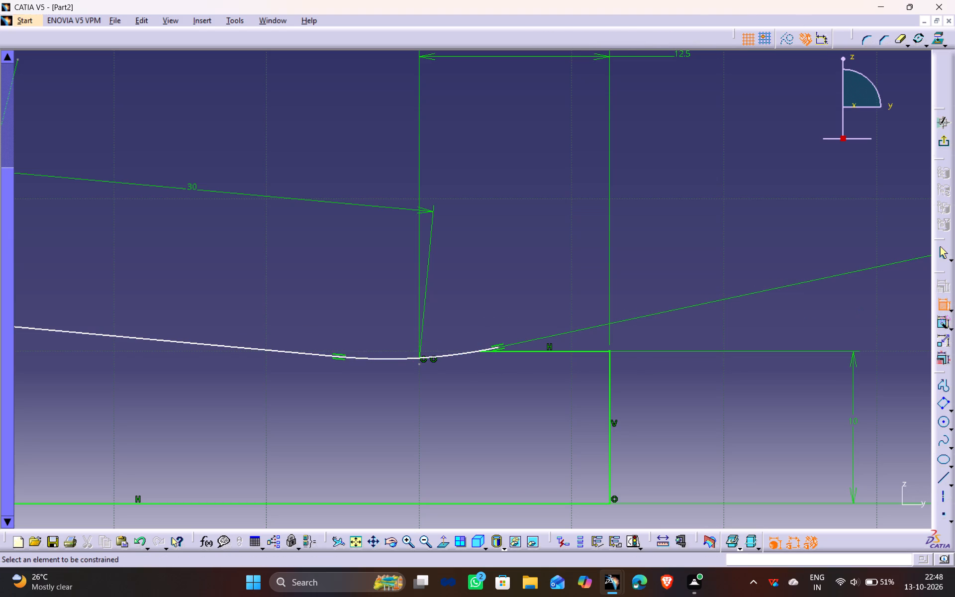
{"action": "left_click", "coordinate": [402, 361]}
{"action": "left_click", "coordinate": [398, 402]}
{"action": "double_click", "coordinate": [405, 396]}
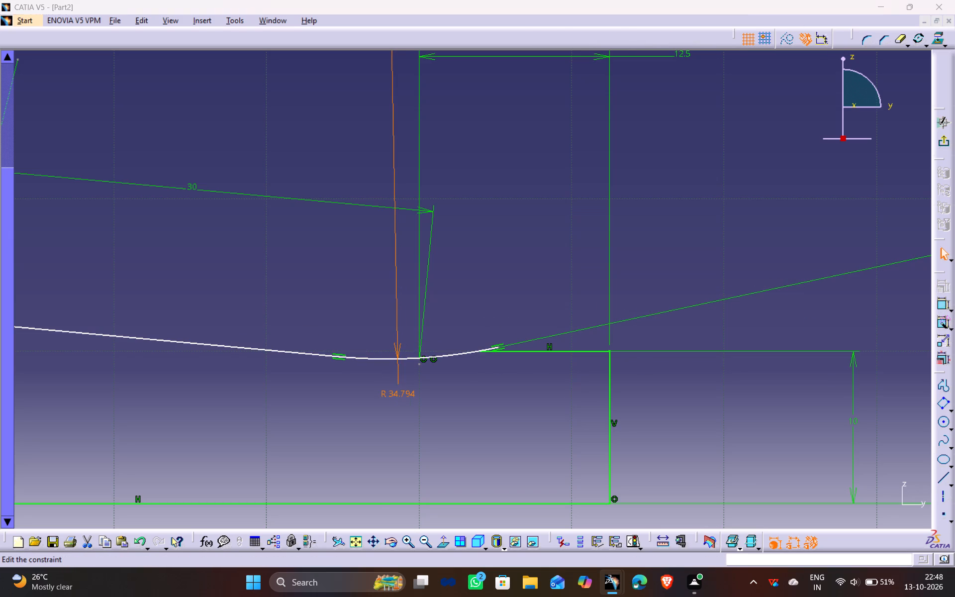
{"action": "type", "text": "17.5"}
{"action": "key", "text": "Return"}
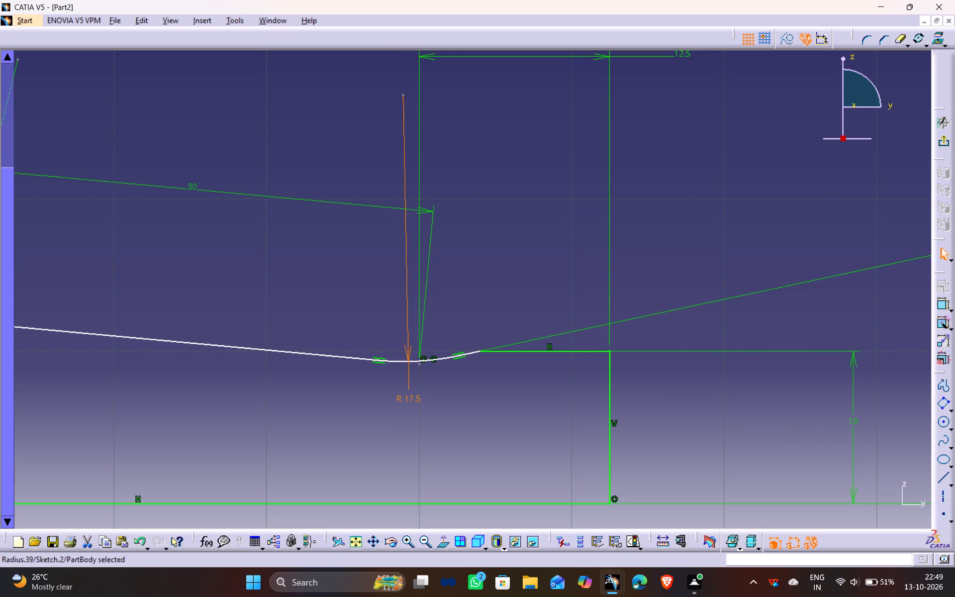
{"action": "middle_click_drag", "start_coordinate": [363, 293], "coordinate": [363, 325], "text": "ctrl"}
{"action": "left_click", "coordinate": [362, 328]}
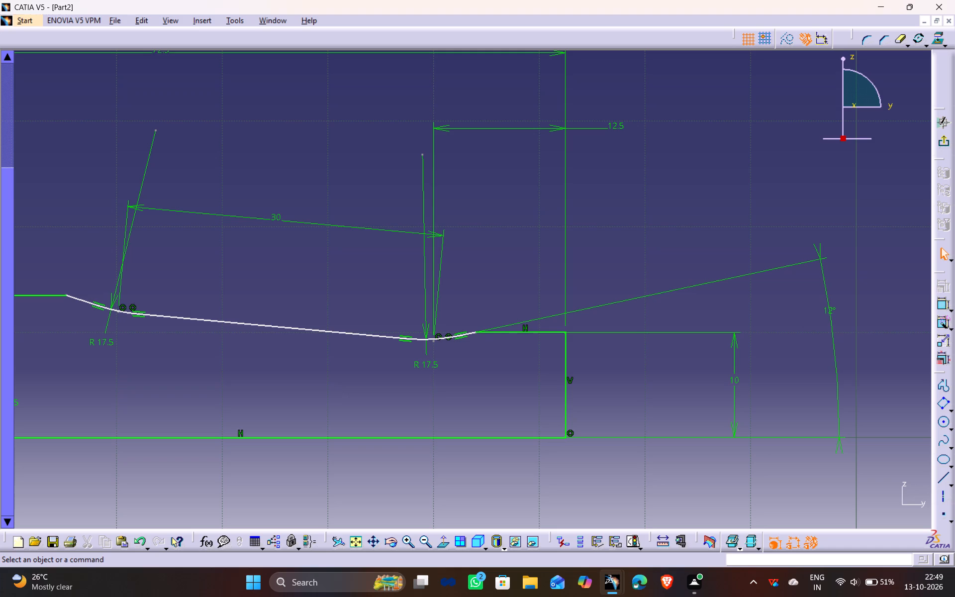
Dimension the distance from the vertical axis to the point where the 18° slope starts and set it to 24 mm.
{"action": "middle_click_drag", "start_coordinate": [313, 363], "coordinate": [373, 382]}
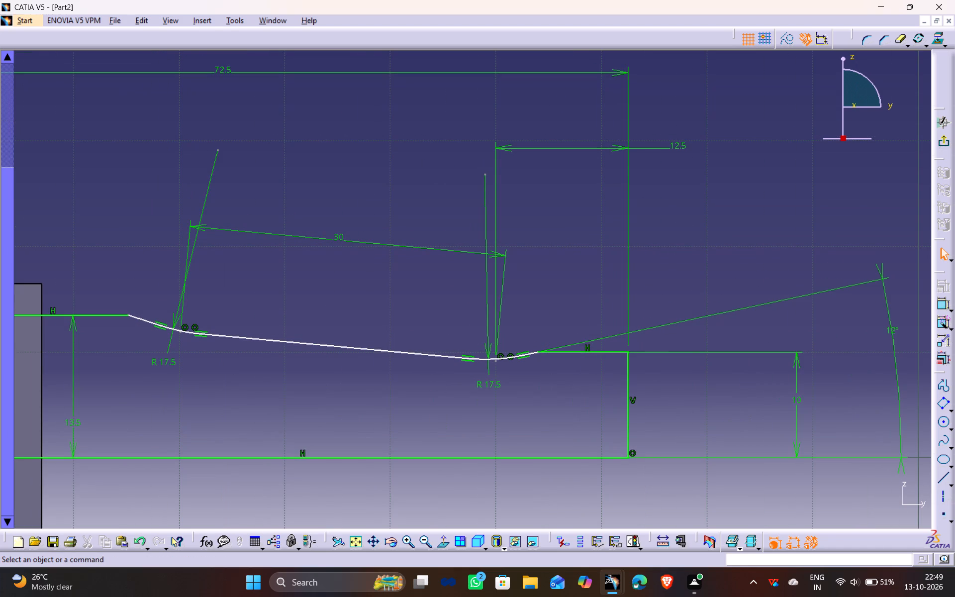
{"action": "middle_click_drag", "start_coordinate": [141, 251], "coordinate": [145, 270], "text": "ctrl"}
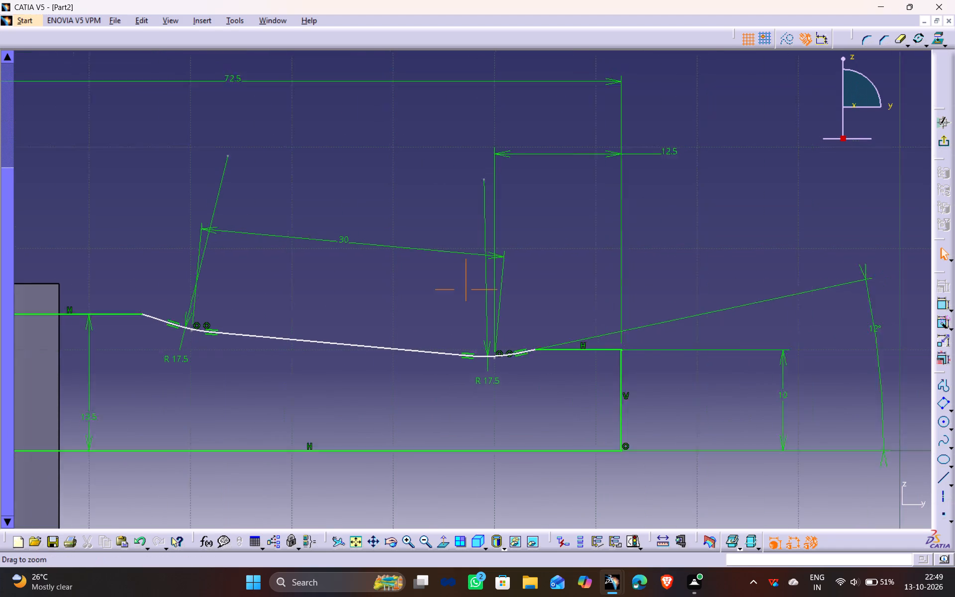
{"action": "middle_click_drag", "start_coordinate": [145, 270], "coordinate": [147, 286], "text": "ctrl"}
{"action": "middle_click_drag", "start_coordinate": [149, 389], "coordinate": [169, 381]}
{"action": "left_click", "coordinate": [274, 227]}
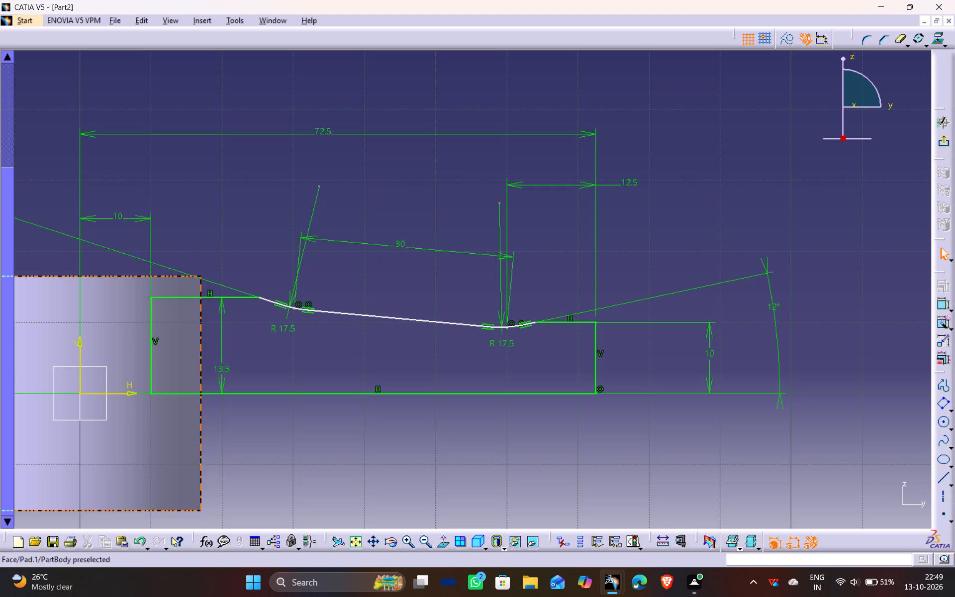
{"action": "middle_click_drag", "start_coordinate": [229, 411], "coordinate": [320, 362]}
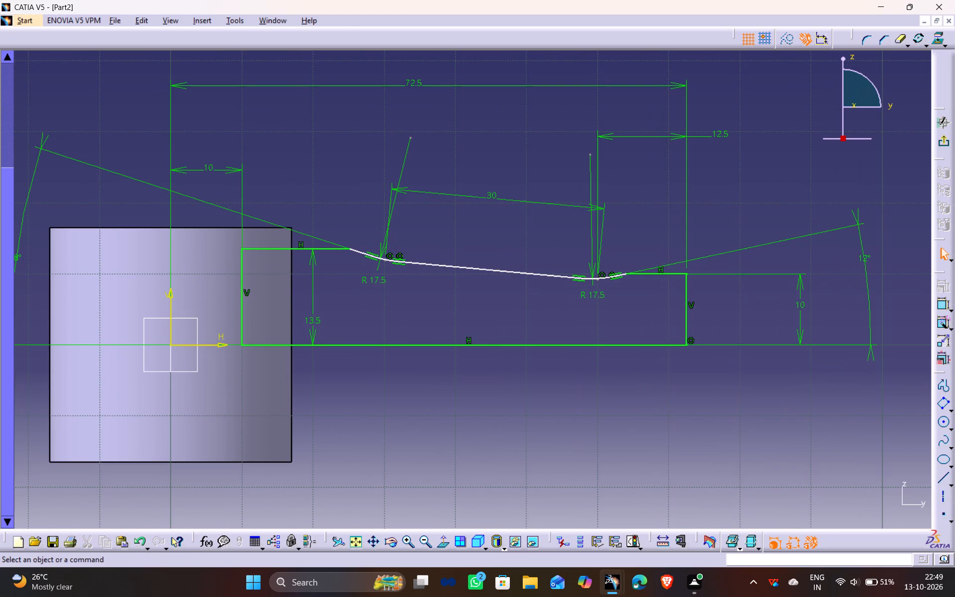
{"action": "left_click", "coordinate": [349, 249]}
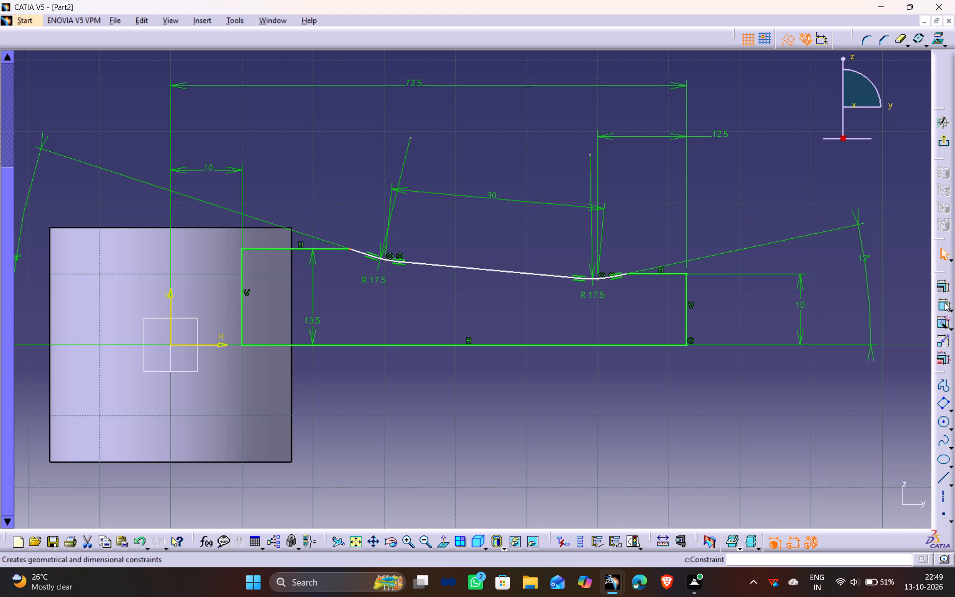
{"action": "left_click", "coordinate": [945, 302]}
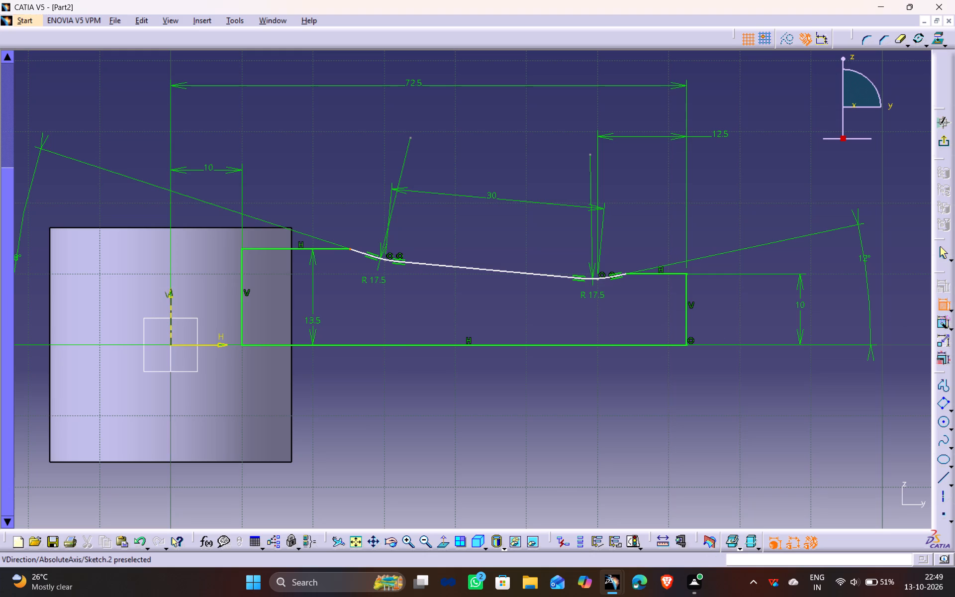
{"action": "left_click", "coordinate": [170, 294]}
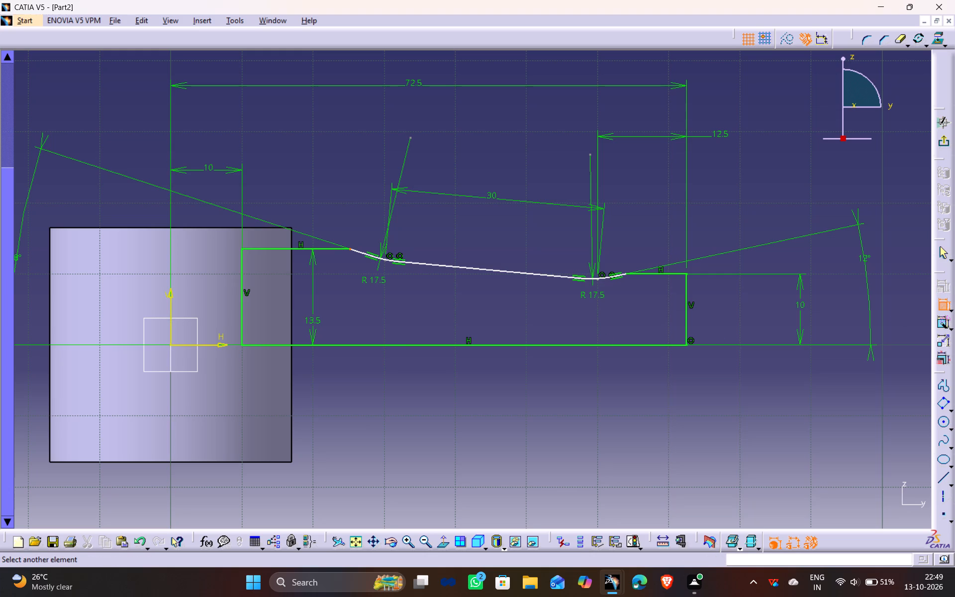
{"action": "left_click", "coordinate": [171, 293]}
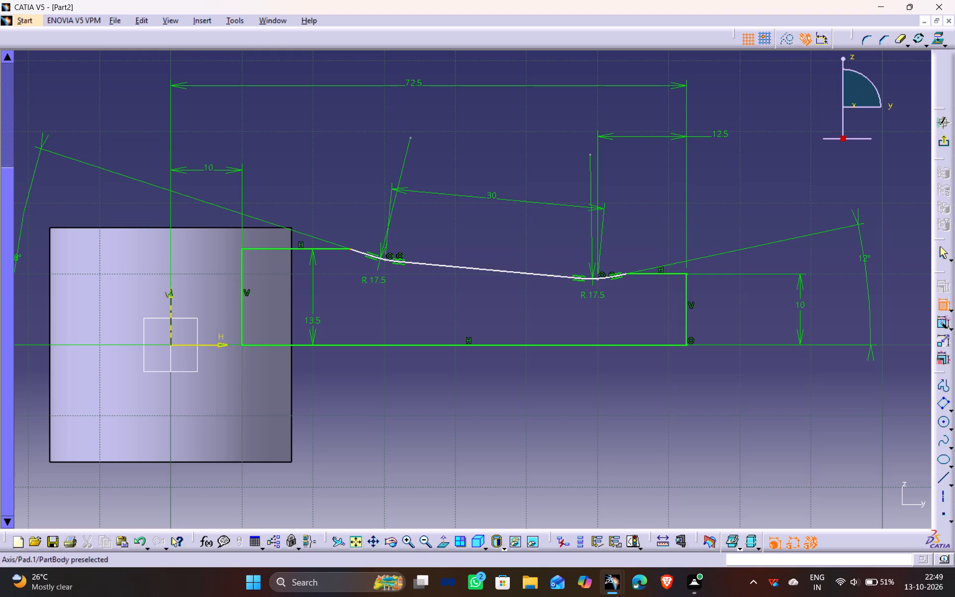
{"action": "left_click", "coordinate": [169, 294]}
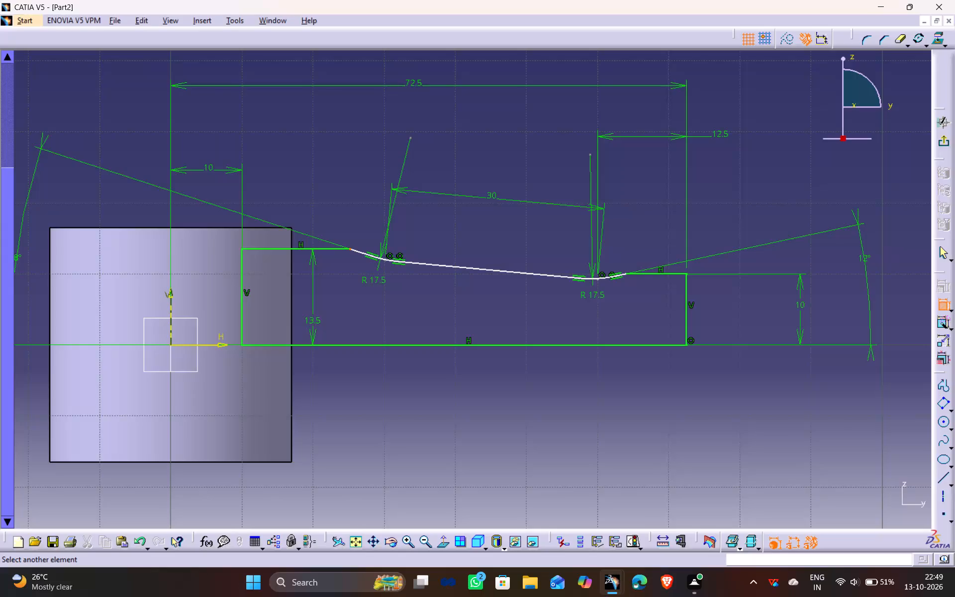
{"action": "left_click", "coordinate": [174, 298]}
{"action": "left_click", "coordinate": [314, 425]}
{"action": "double_click", "coordinate": [316, 419]}
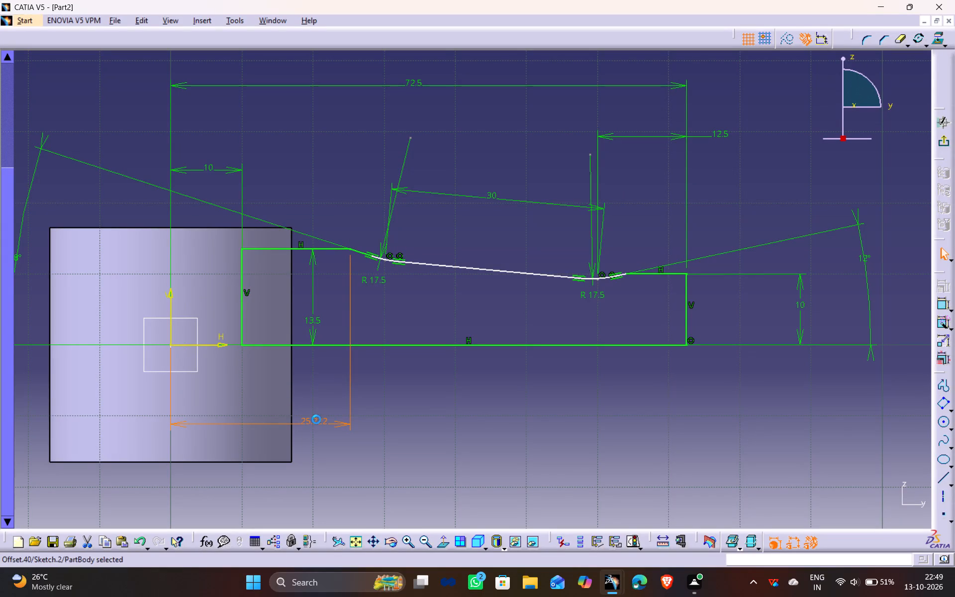
{"action": "type", "text": "24"}
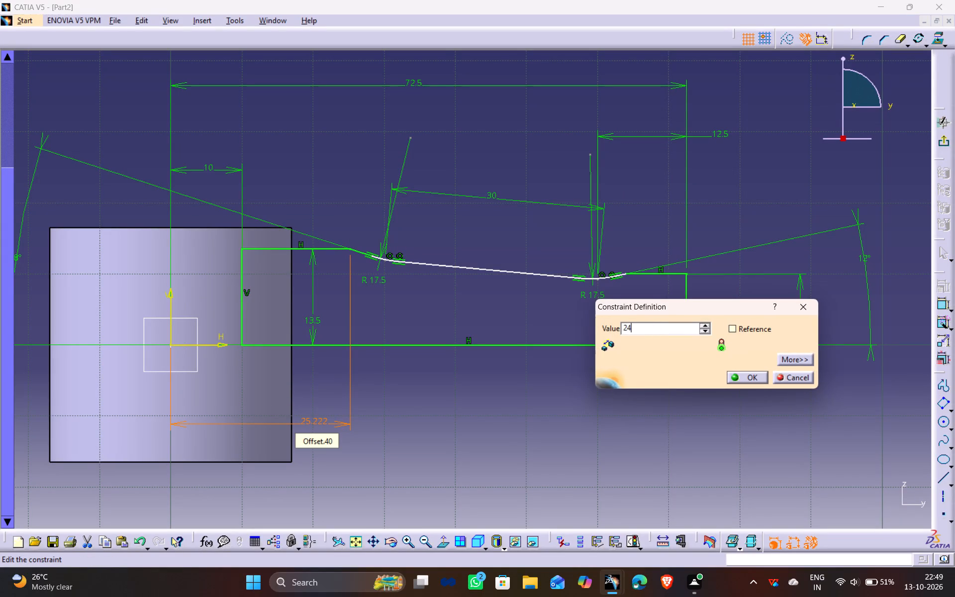
{"action": "key", "text": "Return"}
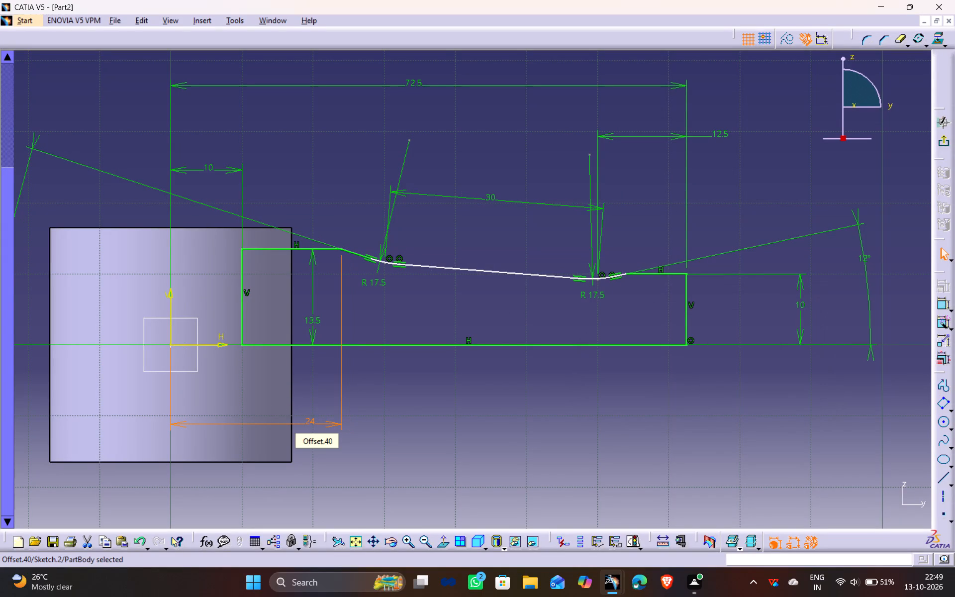
{"action": "left_click", "coordinate": [372, 427]}
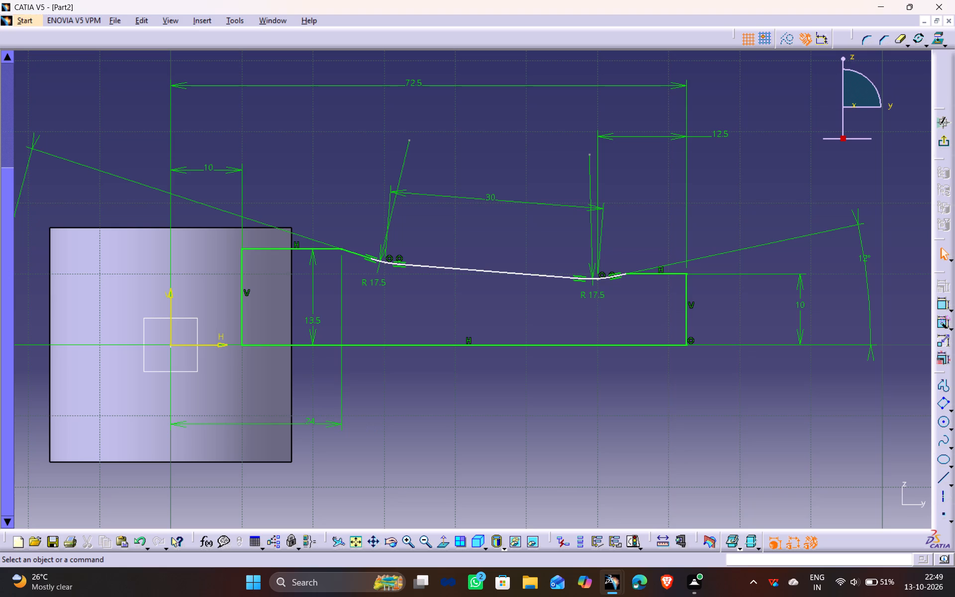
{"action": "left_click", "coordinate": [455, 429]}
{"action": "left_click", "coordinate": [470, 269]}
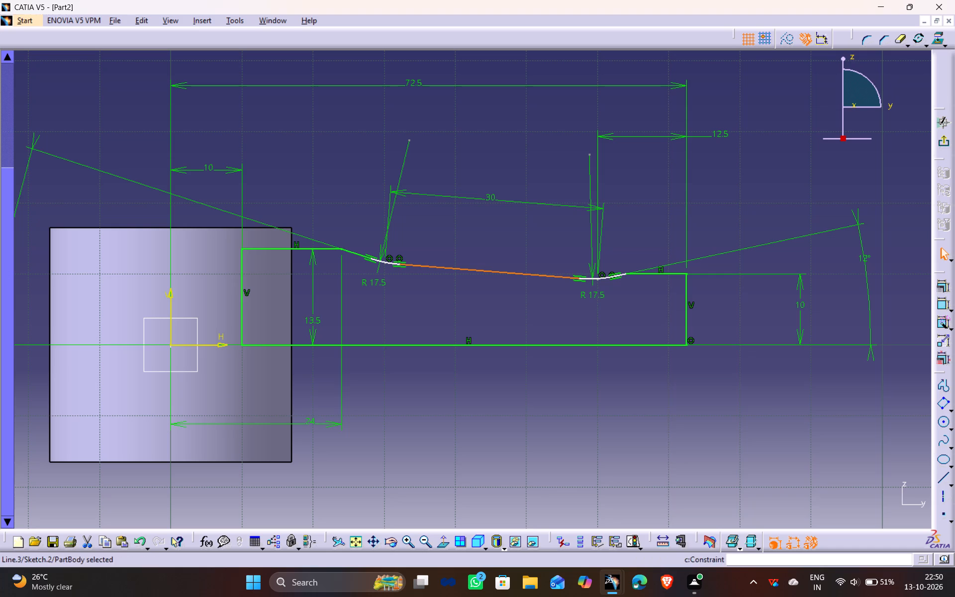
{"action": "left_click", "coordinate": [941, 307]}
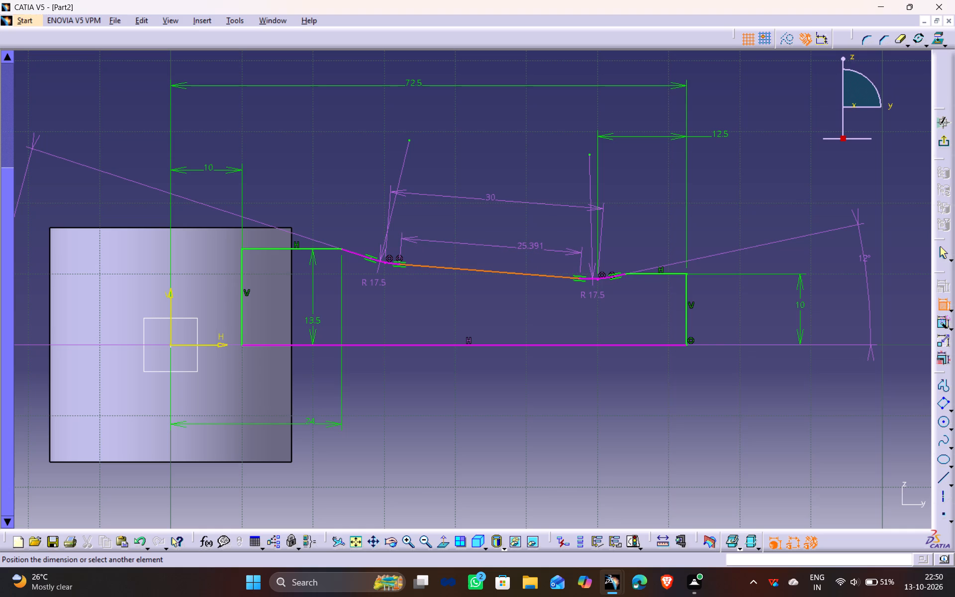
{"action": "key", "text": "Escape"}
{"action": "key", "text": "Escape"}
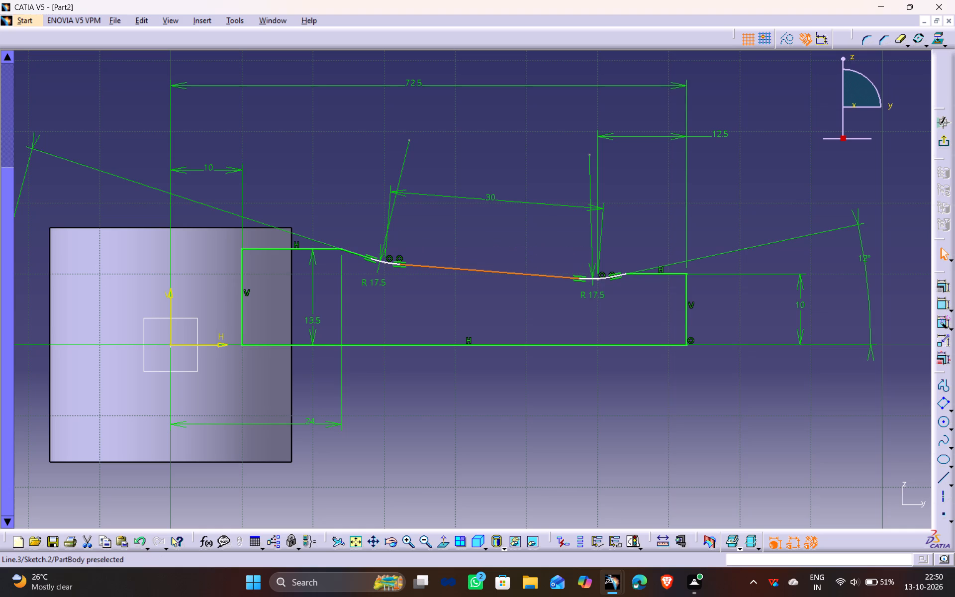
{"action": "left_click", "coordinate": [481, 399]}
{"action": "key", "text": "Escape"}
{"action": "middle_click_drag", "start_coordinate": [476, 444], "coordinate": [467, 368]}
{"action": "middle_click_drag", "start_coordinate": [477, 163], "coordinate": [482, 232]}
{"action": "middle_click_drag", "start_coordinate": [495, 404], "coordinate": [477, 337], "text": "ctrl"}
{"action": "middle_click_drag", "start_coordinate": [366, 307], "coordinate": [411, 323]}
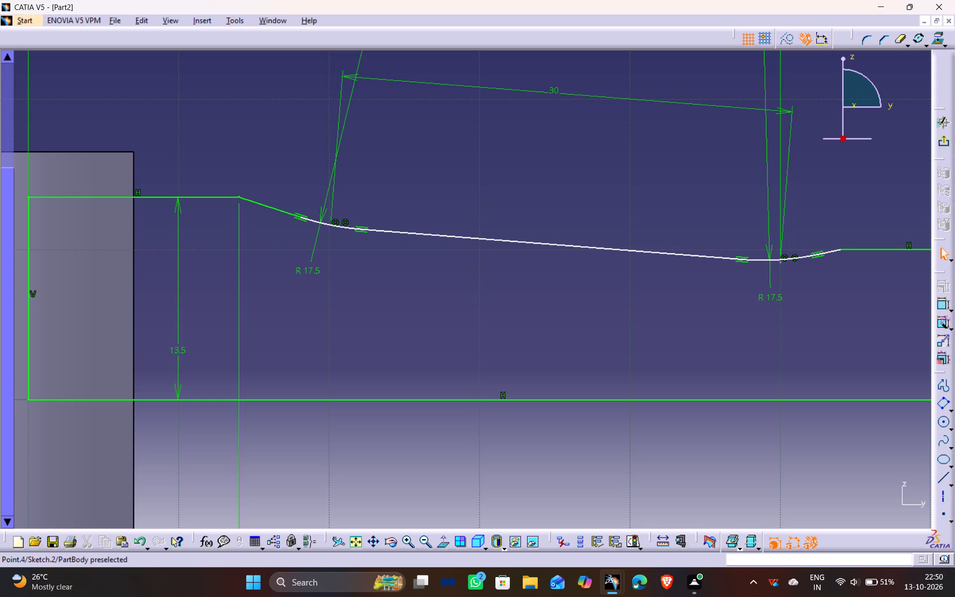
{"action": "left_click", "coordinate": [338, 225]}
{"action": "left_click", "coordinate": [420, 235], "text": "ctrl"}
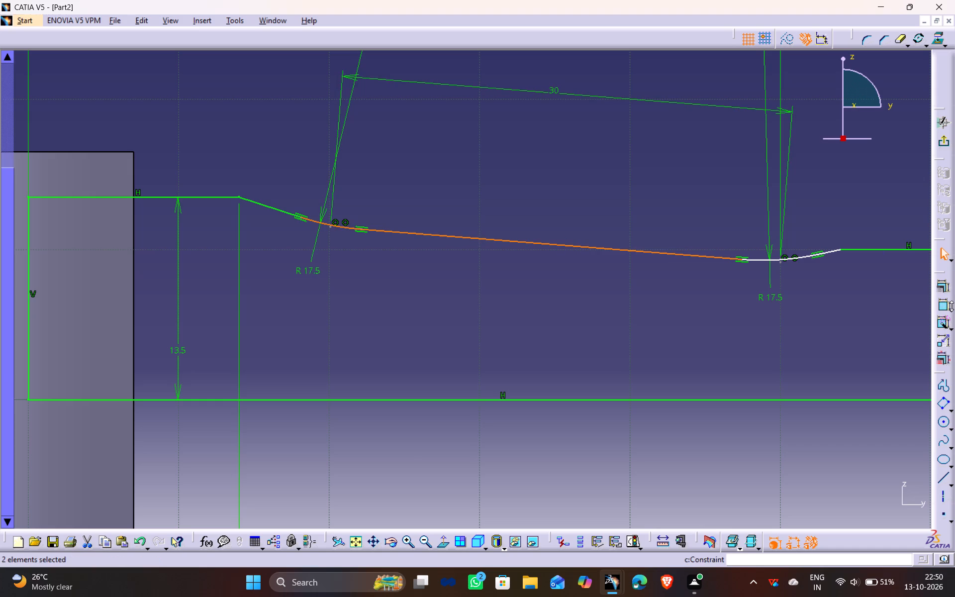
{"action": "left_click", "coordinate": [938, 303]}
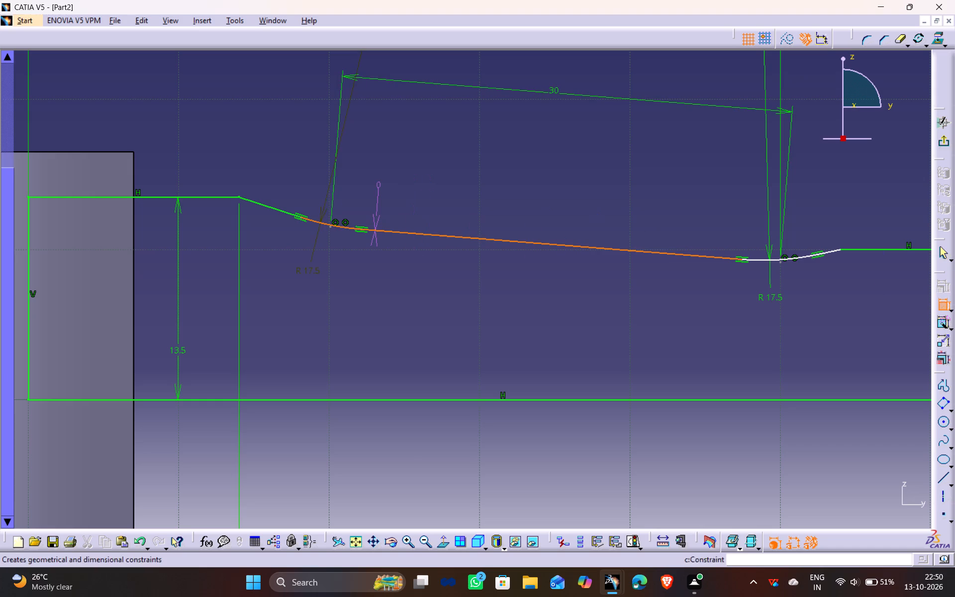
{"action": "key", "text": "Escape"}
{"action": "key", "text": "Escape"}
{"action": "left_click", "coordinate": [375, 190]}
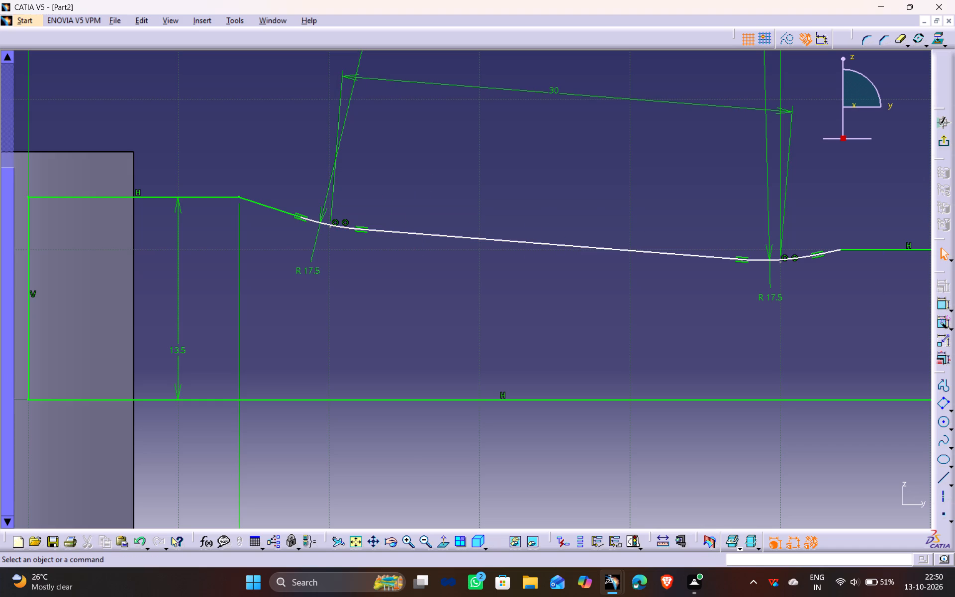
Dimension the angle between the 30 mm sloped line and the bottom horizontal line and set it to 5°.
{"action": "left_click", "coordinate": [654, 252]}
{"action": "middle_click_drag", "start_coordinate": [602, 168], "coordinate": [600, 198], "text": "ctrl"}
{"action": "middle_click_drag", "start_coordinate": [590, 245], "coordinate": [487, 290]}
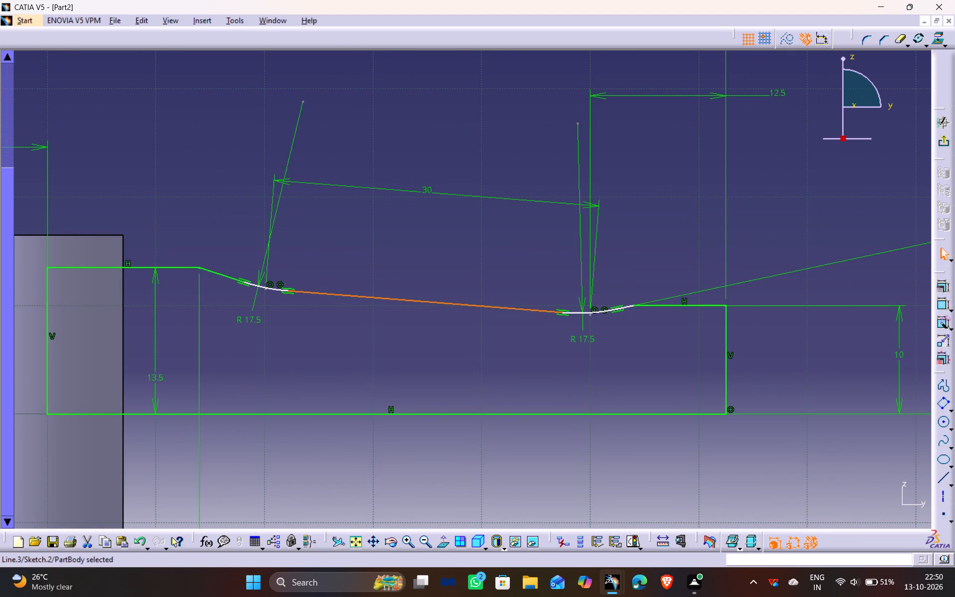
{"action": "left_click", "coordinate": [595, 416], "text": "ctrl"}
{"action": "left_click", "coordinate": [943, 303]}
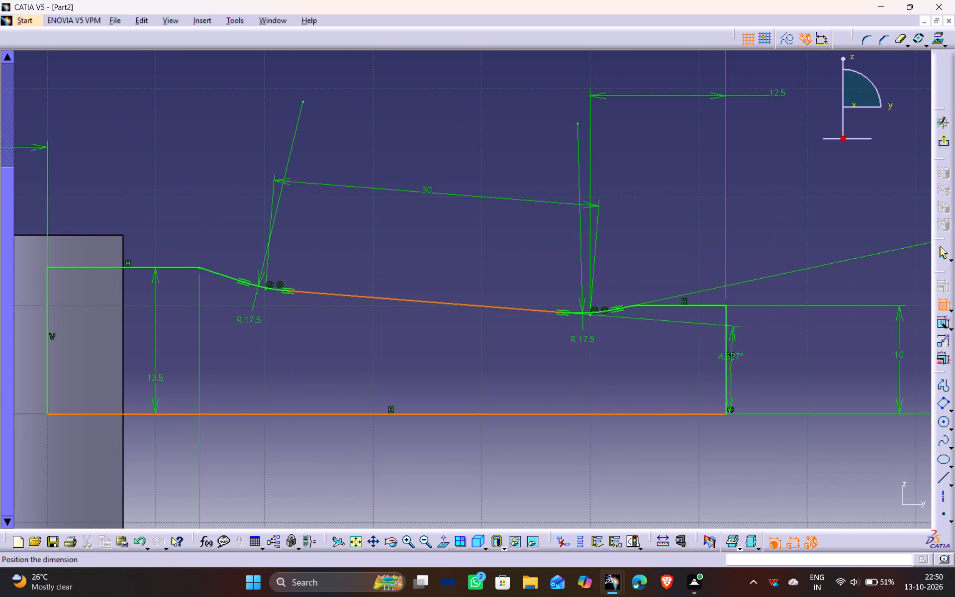
{"action": "left_click", "coordinate": [666, 370]}
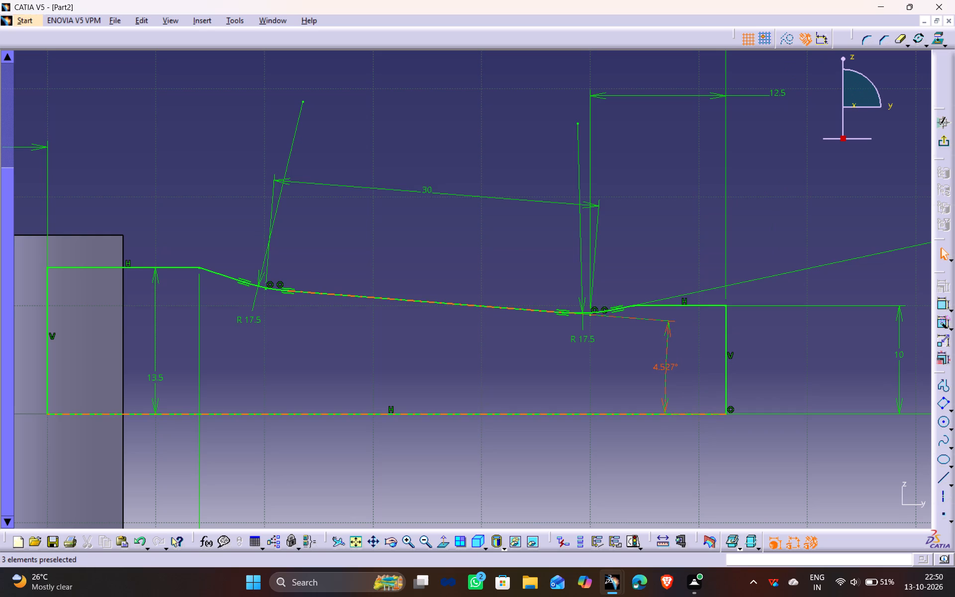
{"action": "double_click", "coordinate": [671, 369]}
{"action": "key", "text": "5"}
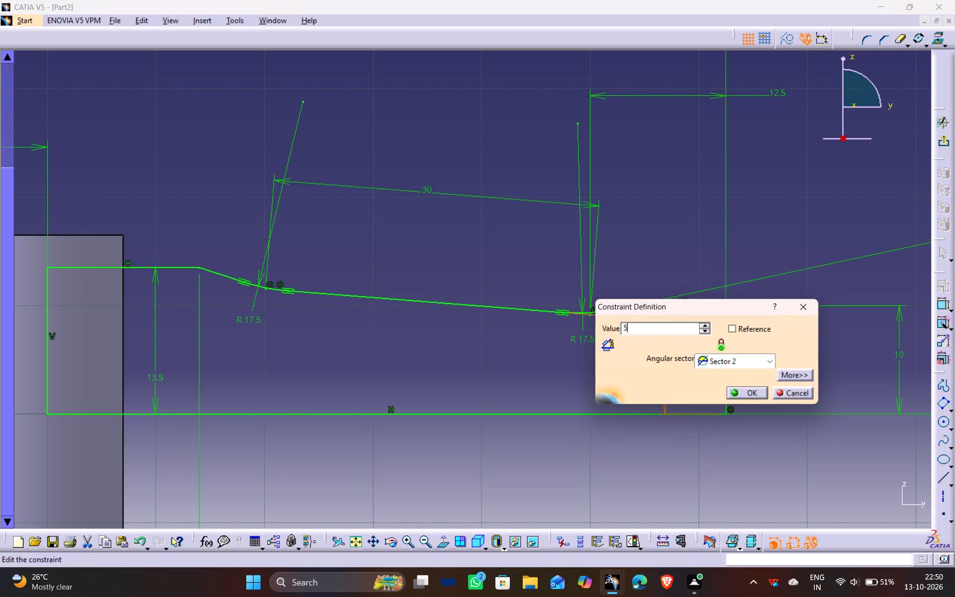
{"action": "key", "text": "Return"}
{"action": "left_click", "coordinate": [490, 370]}
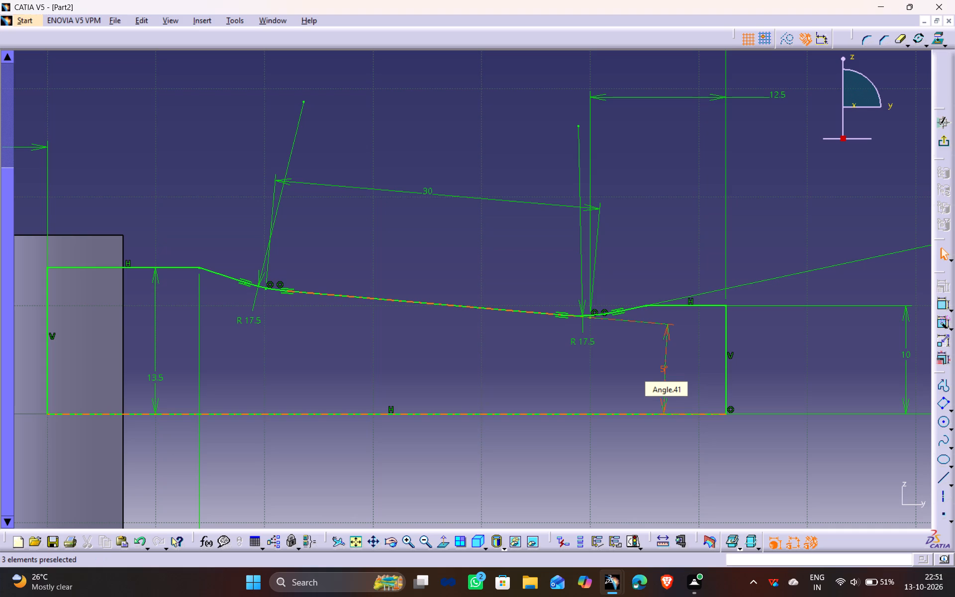
{"action": "left_click", "coordinate": [429, 139]}
Delete the vertical line closing the outer end of the arm profile.
{"action": "middle_click_drag", "start_coordinate": [376, 111], "coordinate": [387, 176], "text": "ctrl"}
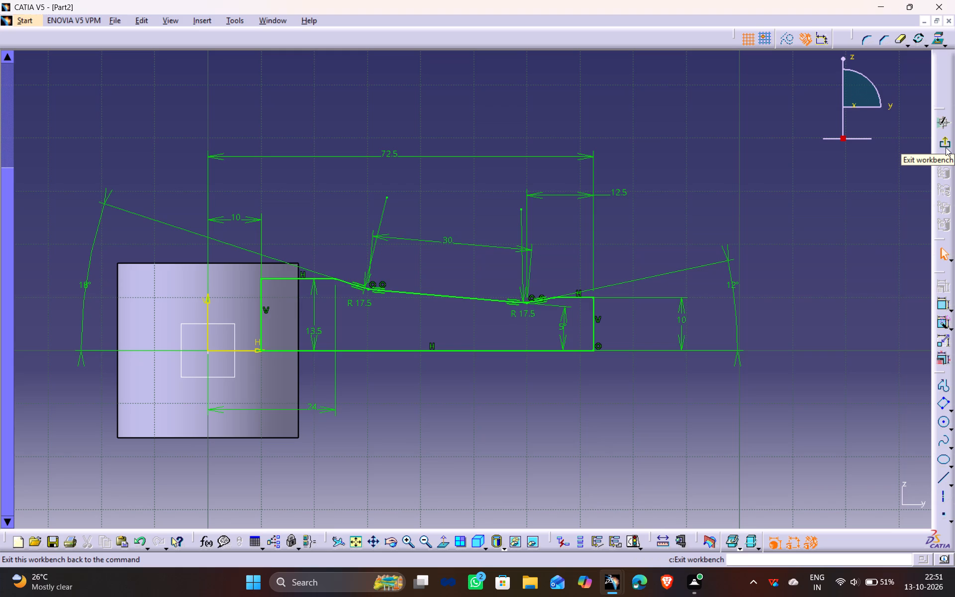
{"action": "middle_click_drag", "start_coordinate": [662, 339], "coordinate": [539, 326]}
{"action": "middle_click_drag", "start_coordinate": [513, 439], "coordinate": [495, 319], "text": "ctrl"}
{"action": "scroll", "coordinate": [623, 307], "scroll_direction": "up", "scroll_amount": 1}
{"action": "middle_click_drag", "start_coordinate": [622, 307], "coordinate": [361, 230]}
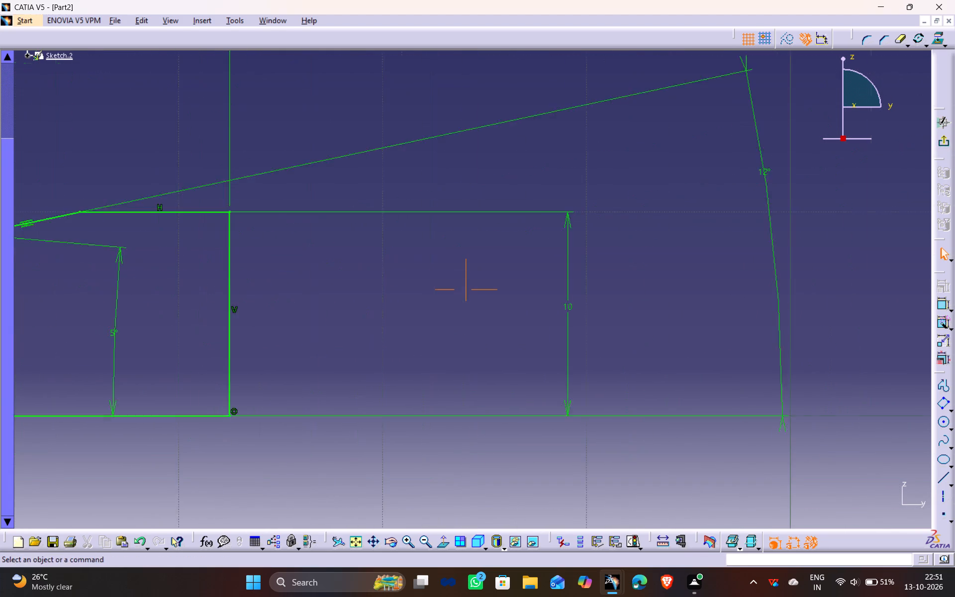
{"action": "middle_click_drag", "start_coordinate": [361, 230], "coordinate": [359, 227]}
{"action": "middle_click_drag", "start_coordinate": [595, 281], "coordinate": [610, 355], "text": "ctrl"}
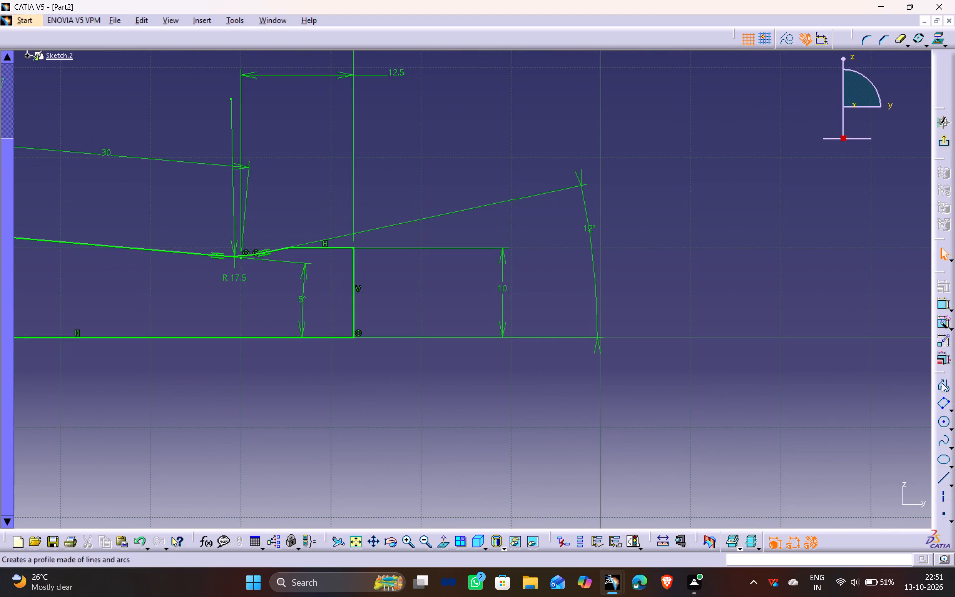
{"action": "left_click", "coordinate": [944, 384]}
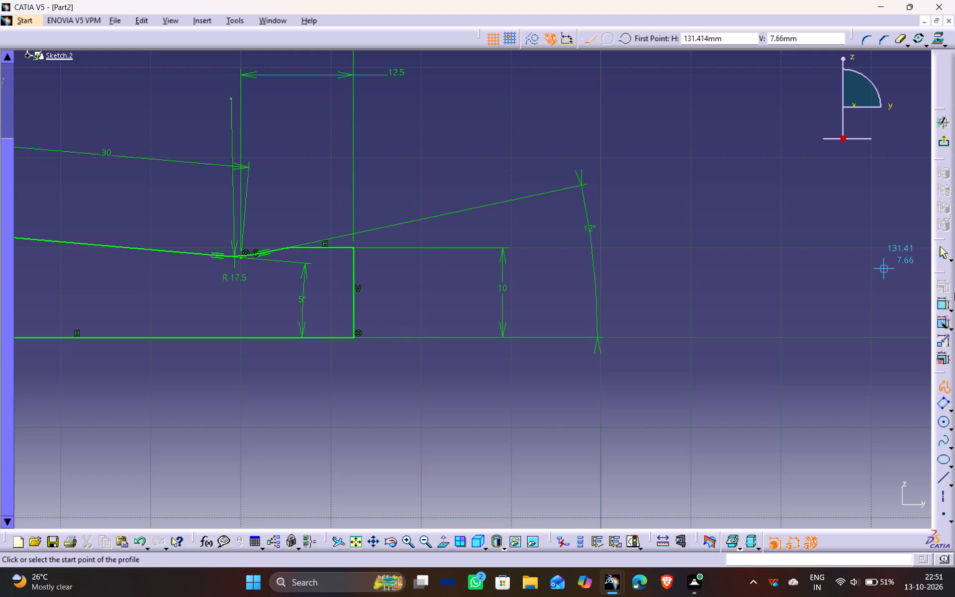
{"action": "left_click", "coordinate": [946, 385]}
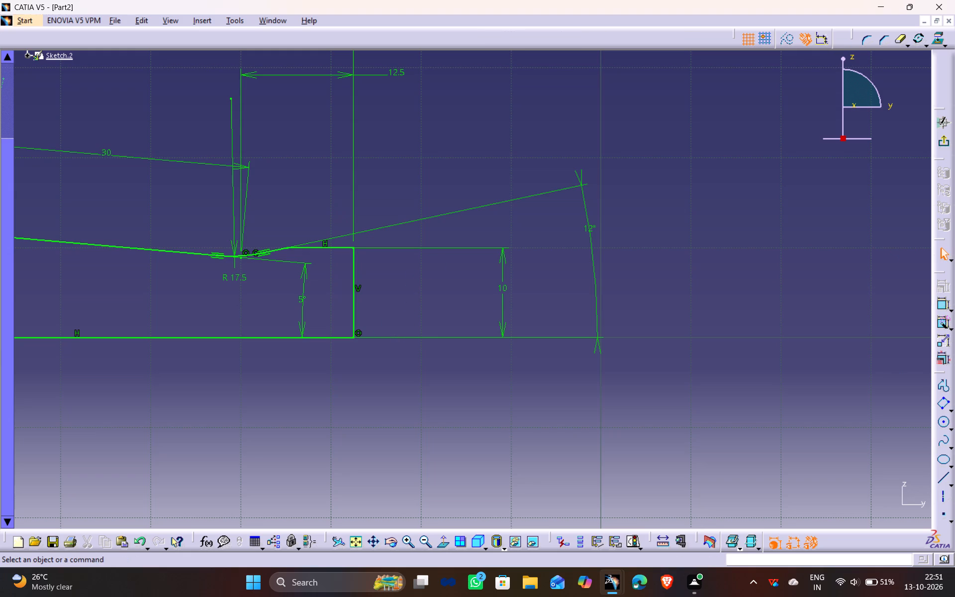
{"action": "left_click", "coordinate": [355, 277]}
{"action": "key", "text": "Delete"}
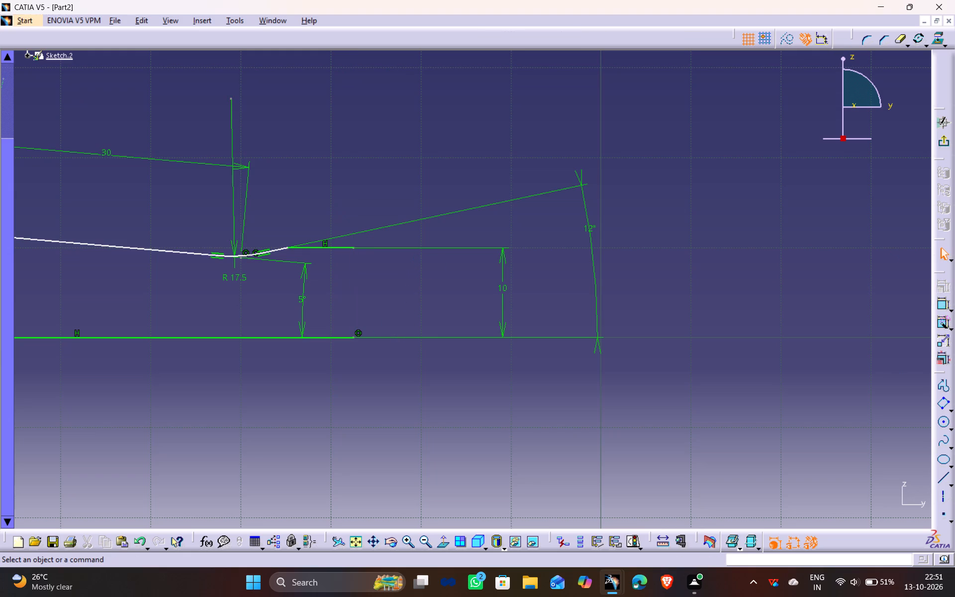
Stretch the outer end of the bottom horizontal line outward until the line is about 147 mm long.
{"action": "scroll", "coordinate": [277, 139], "scroll_direction": "up", "scroll_amount": 1, "text": "ctrl"}
{"action": "middle_click_drag", "start_coordinate": [278, 147], "coordinate": [280, 191], "text": "ctrl"}
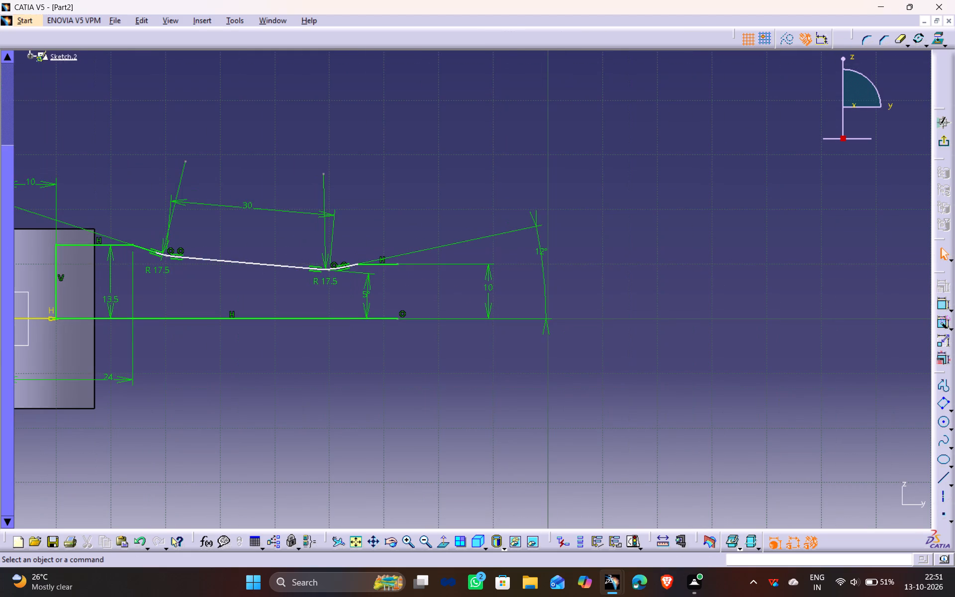
{"action": "left_click_drag", "start_coordinate": [397, 319], "coordinate": [504, 335]}
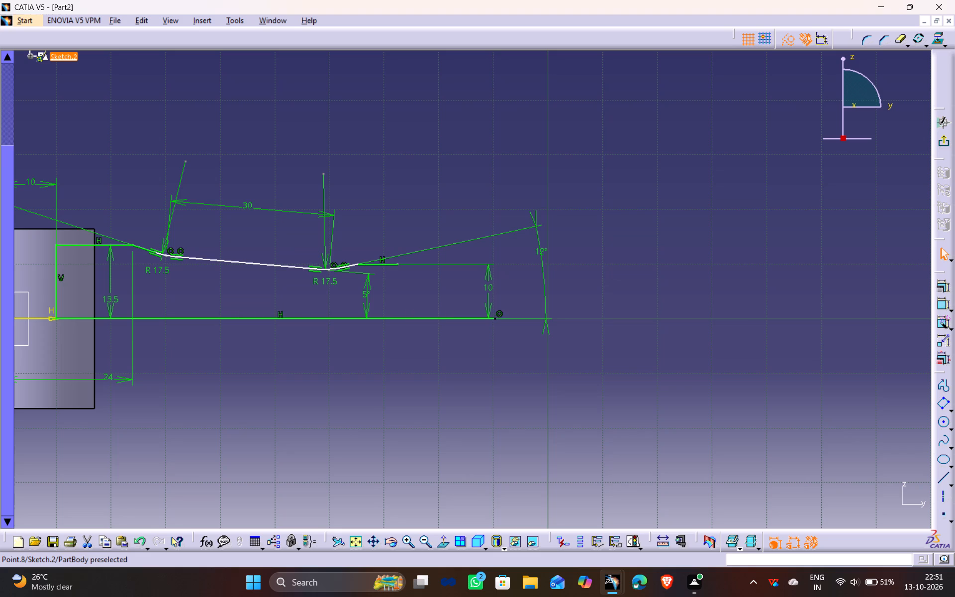
{"action": "left_click_drag", "start_coordinate": [504, 335], "coordinate": [855, 332]}
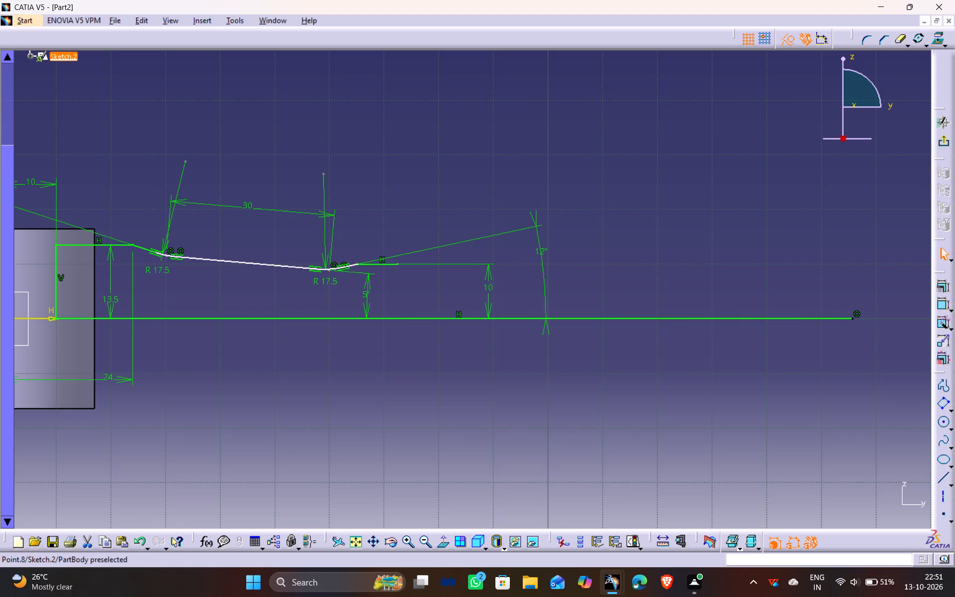
{"action": "left_click_drag", "start_coordinate": [855, 332], "coordinate": [861, 333]}
{"action": "middle_click_drag", "start_coordinate": [618, 133], "coordinate": [578, 201]}
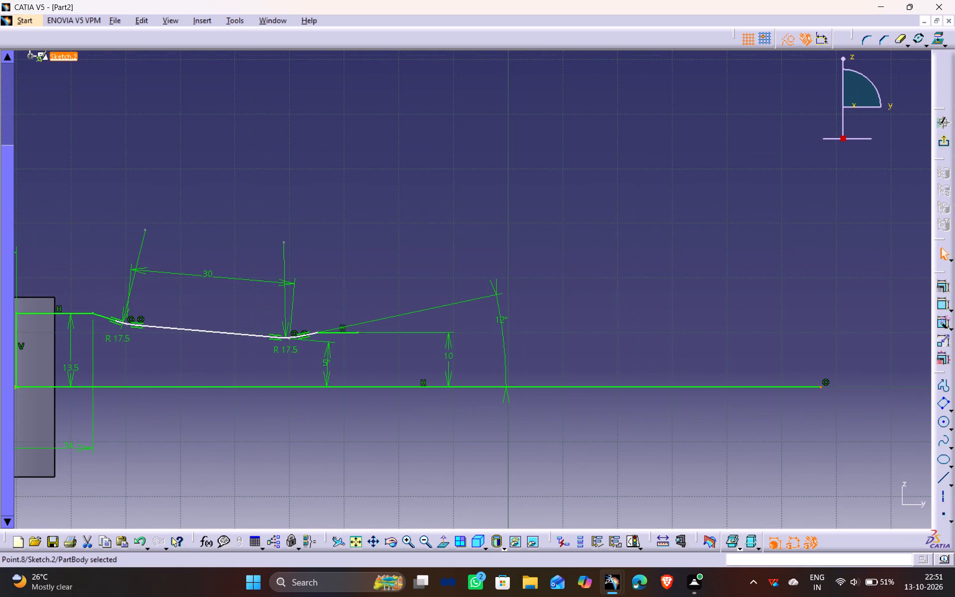
Dimension the length of the bottom horizontal line and set it to 137.5 mm.
{"action": "left_click", "coordinate": [454, 386]}
{"action": "left_click", "coordinate": [938, 307]}
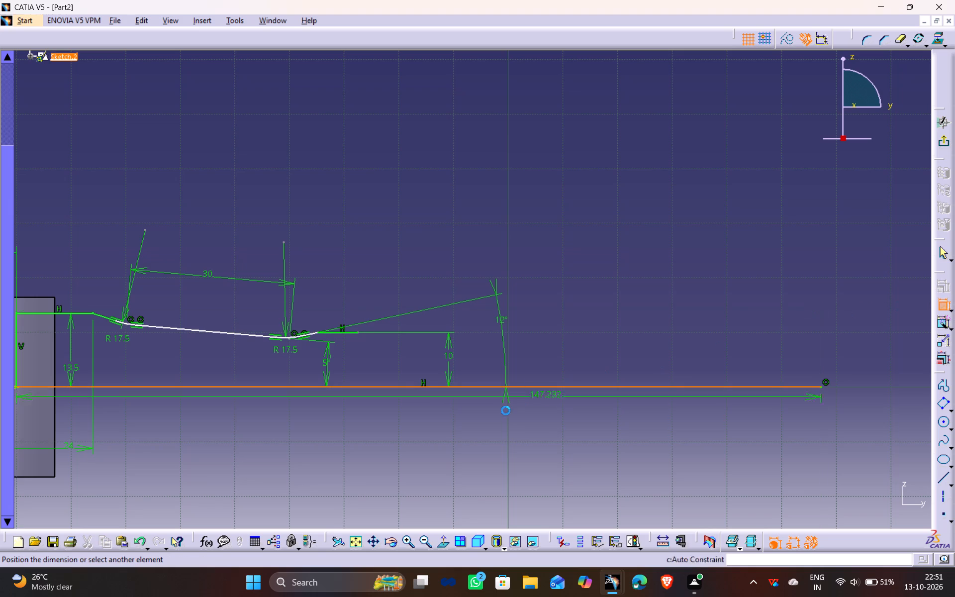
{"action": "left_click", "coordinate": [443, 424]}
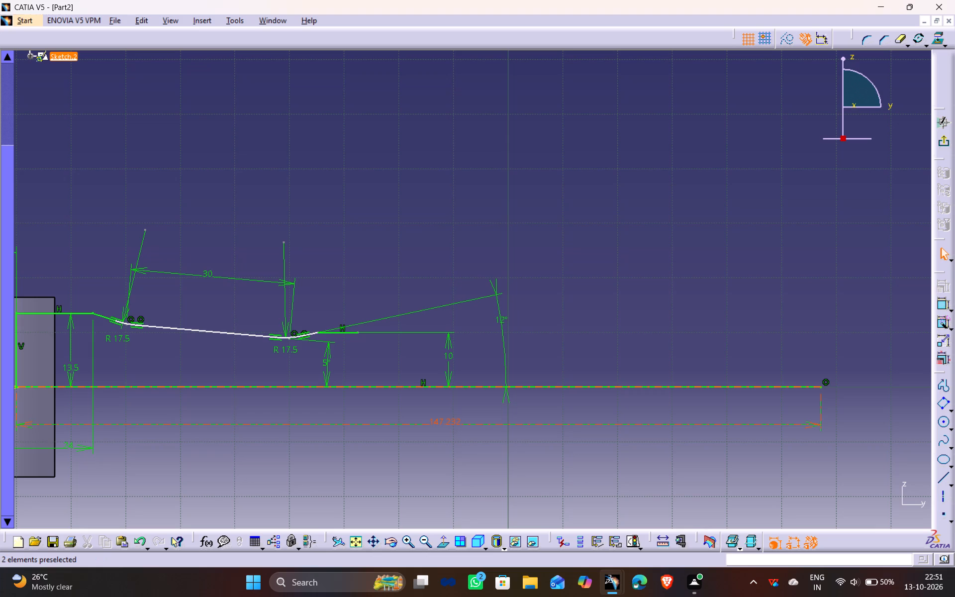
{"action": "left_click", "coordinate": [436, 419]}
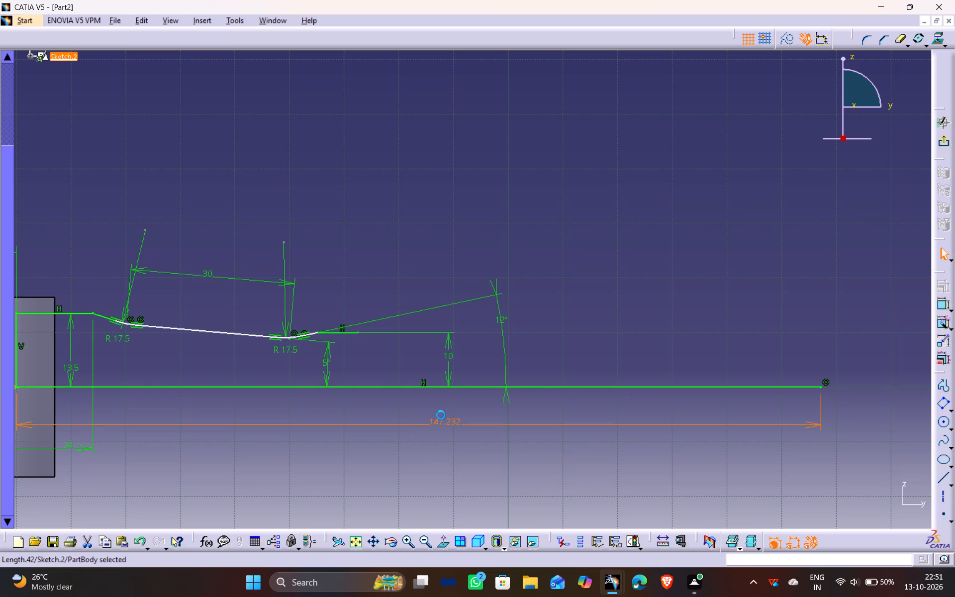
{"action": "double_click", "coordinate": [445, 422]}
{"action": "type", "text": "137"}
{"action": "key", "text": "period"}
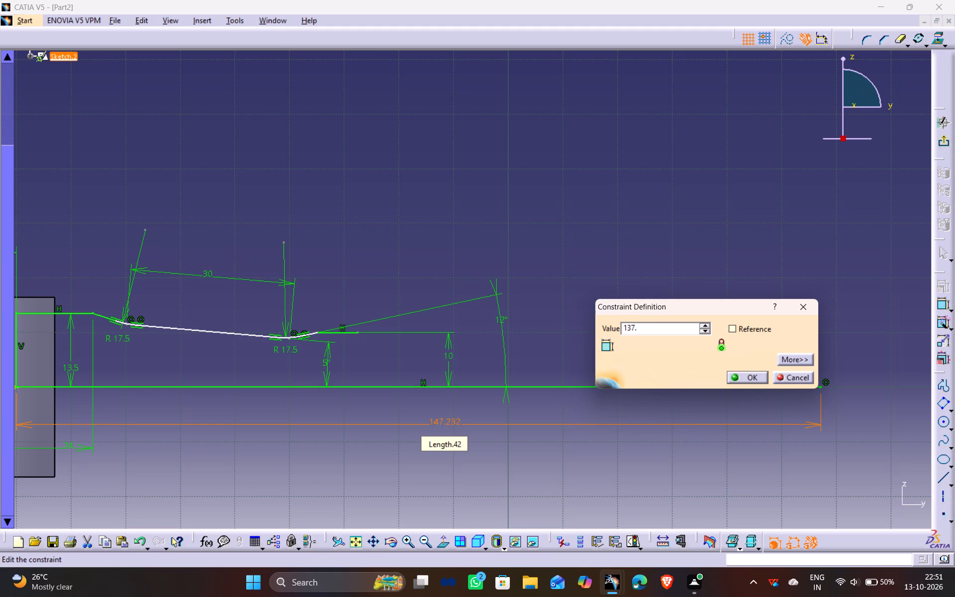
{"action": "key", "text": "5"}
{"action": "key", "text": "Return"}
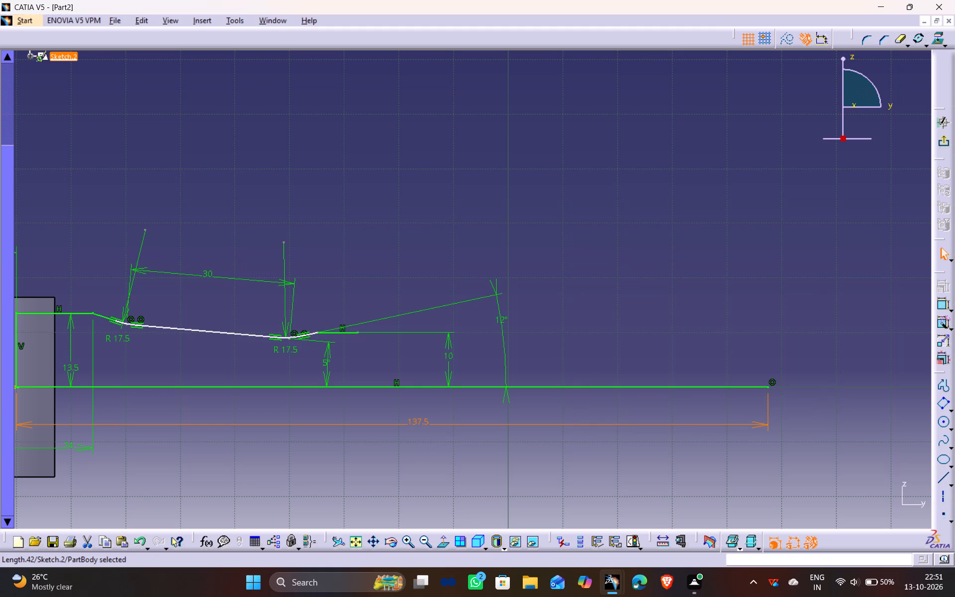
Dimension the horizontal distance from the vertical axis to the free end of the short upper line beyond the 12° slope.
{"action": "left_click", "coordinate": [359, 332]}
{"action": "middle_click_drag", "start_coordinate": [384, 365], "coordinate": [392, 362]}
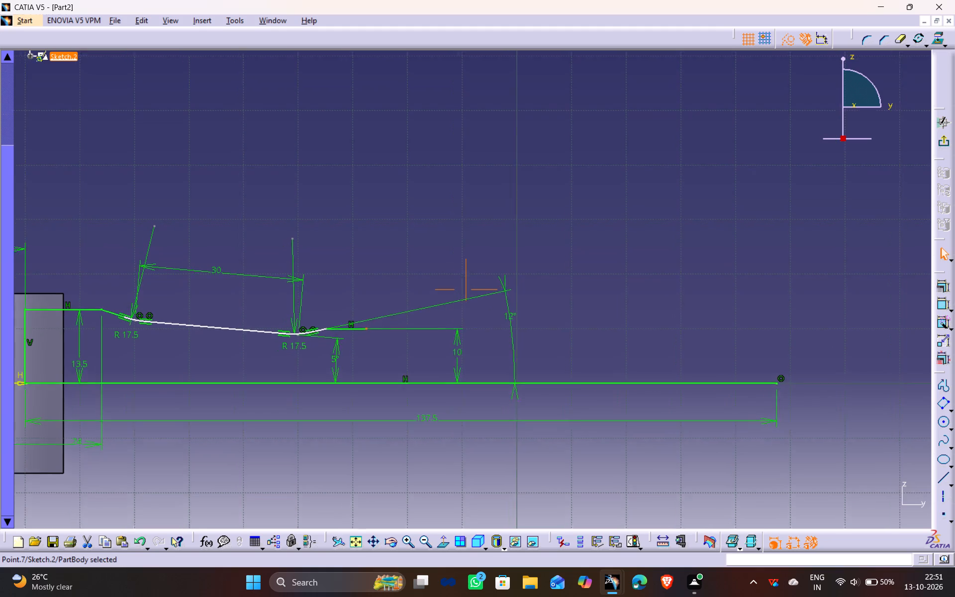
{"action": "middle_click_drag", "start_coordinate": [392, 362], "coordinate": [430, 356]}
{"action": "middle_click_drag", "start_coordinate": [507, 351], "coordinate": [599, 363]}
{"action": "left_click", "coordinate": [942, 303]}
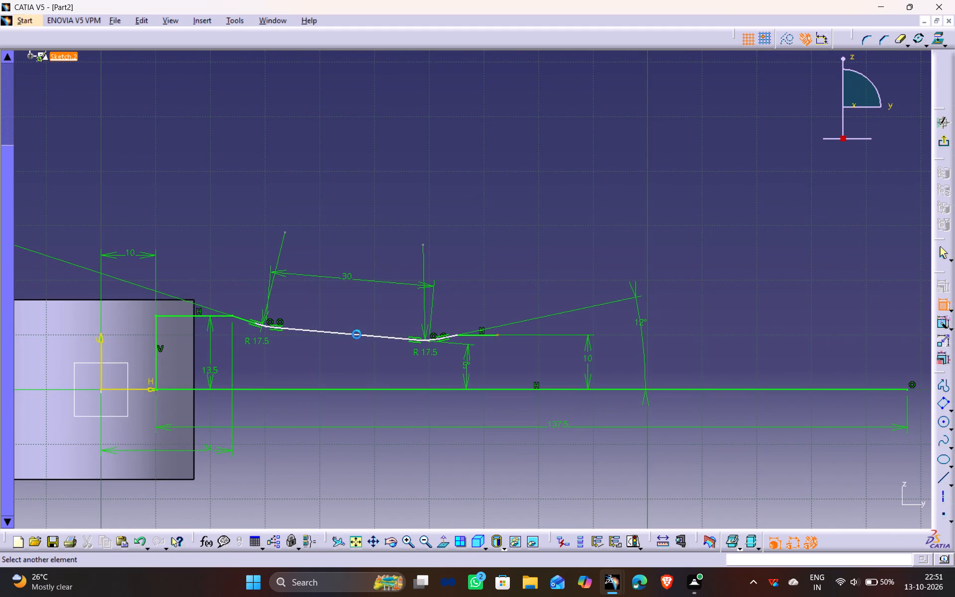
{"action": "left_click", "coordinate": [101, 339]}
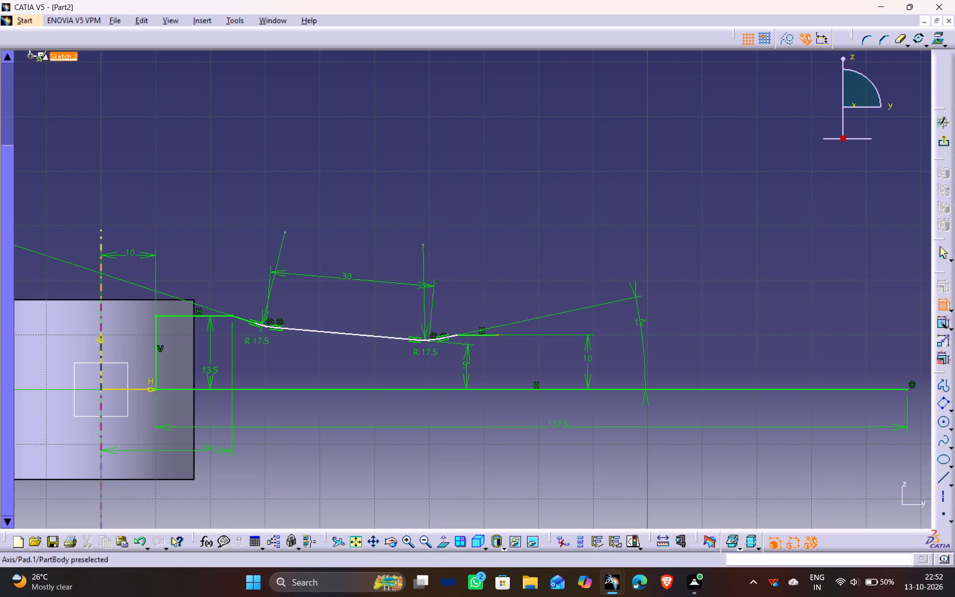
{"action": "left_click", "coordinate": [100, 340]}
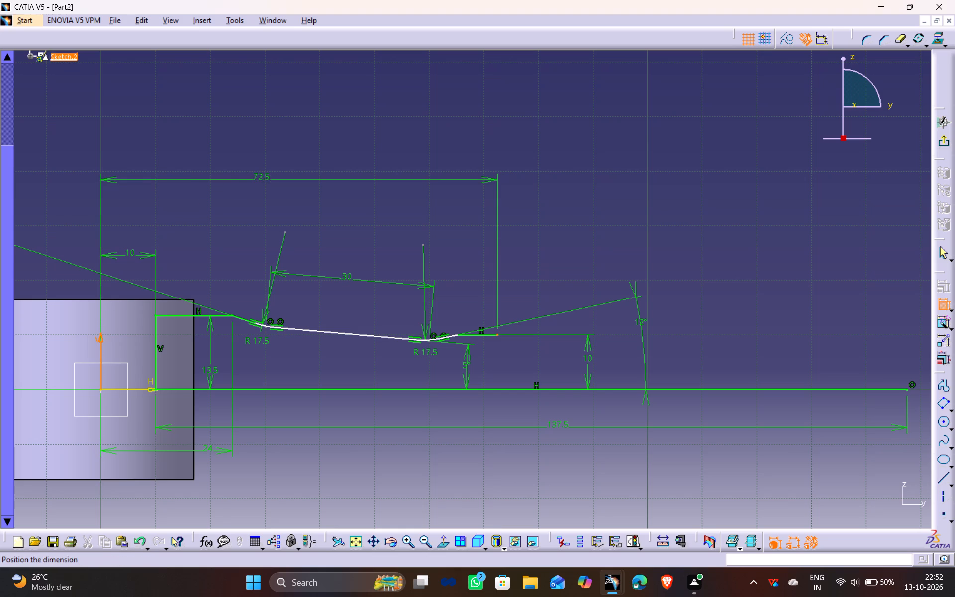
{"action": "left_click", "coordinate": [263, 180]}
{"action": "left_click", "coordinate": [453, 108]}
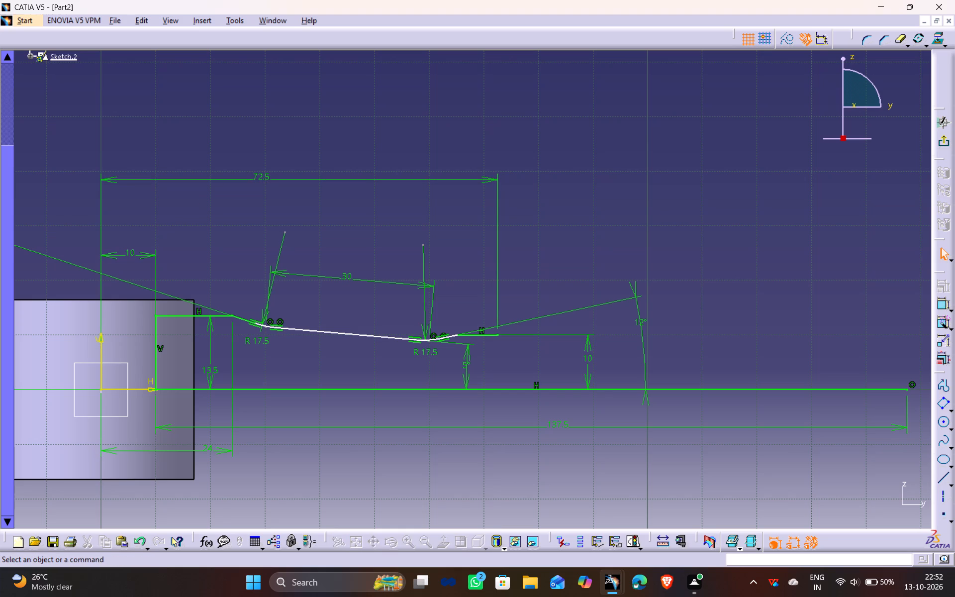
Sketch a stepped profile from the short upper line's free end down to about 4.4 mm height, 75 mm horizontally outward, and down to the baseline's end.
{"action": "scroll", "coordinate": [451, 106], "scroll_direction": "down", "scroll_amount": 1}
{"action": "middle_click_drag", "start_coordinate": [481, 164], "coordinate": [367, 233]}
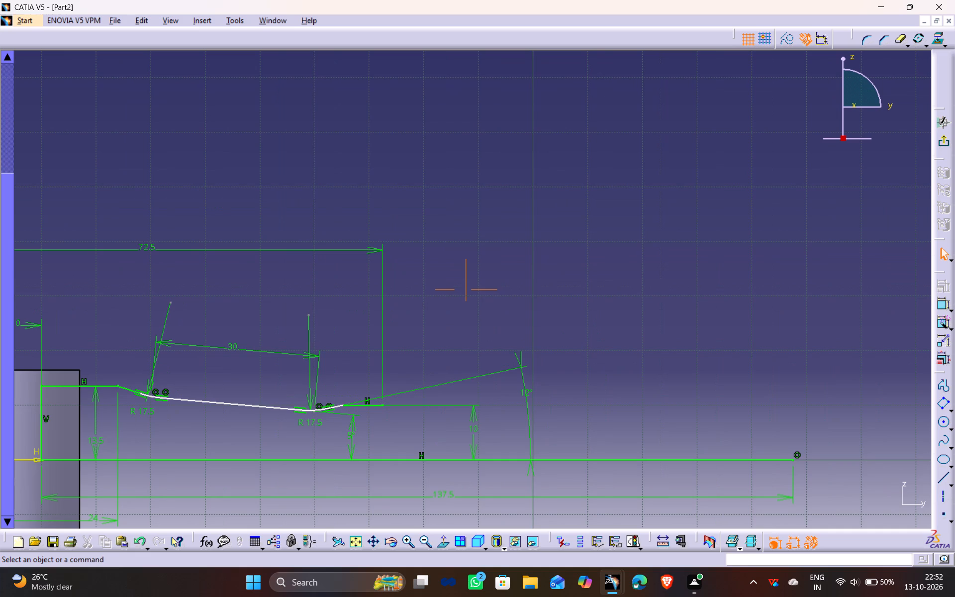
{"action": "middle_click_drag", "start_coordinate": [515, 468], "coordinate": [466, 434]}
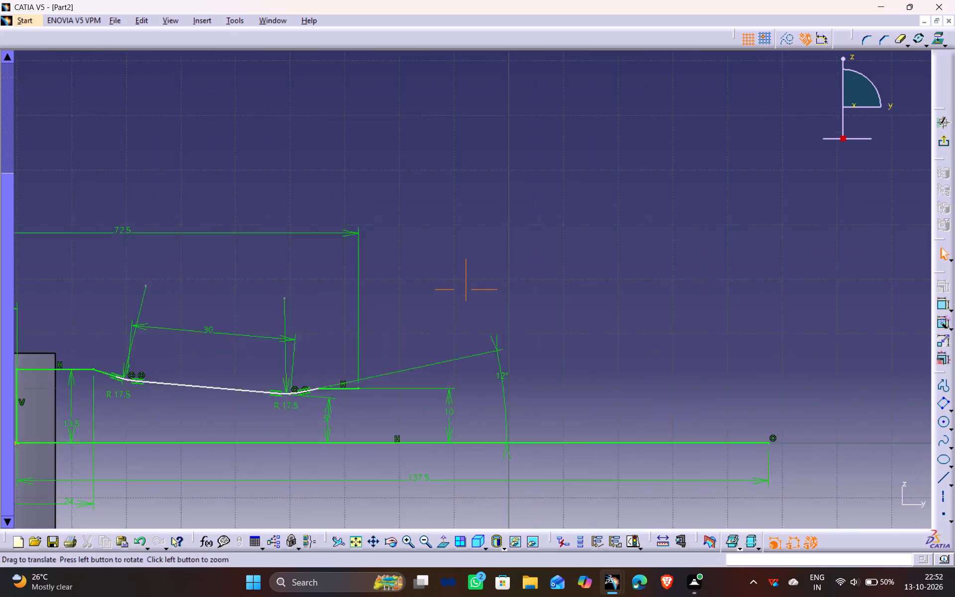
{"action": "middle_click_drag", "start_coordinate": [466, 434], "coordinate": [337, 353]}
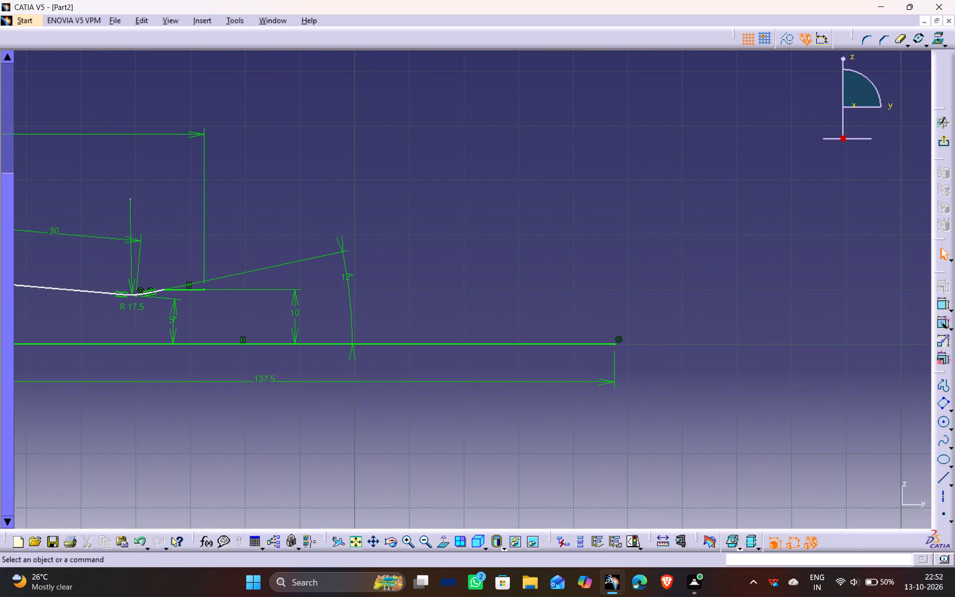
{"action": "middle_click_drag", "start_coordinate": [229, 343], "coordinate": [211, 319], "text": "ctrl"}
{"action": "middle_click_drag", "start_coordinate": [203, 313], "coordinate": [388, 306]}
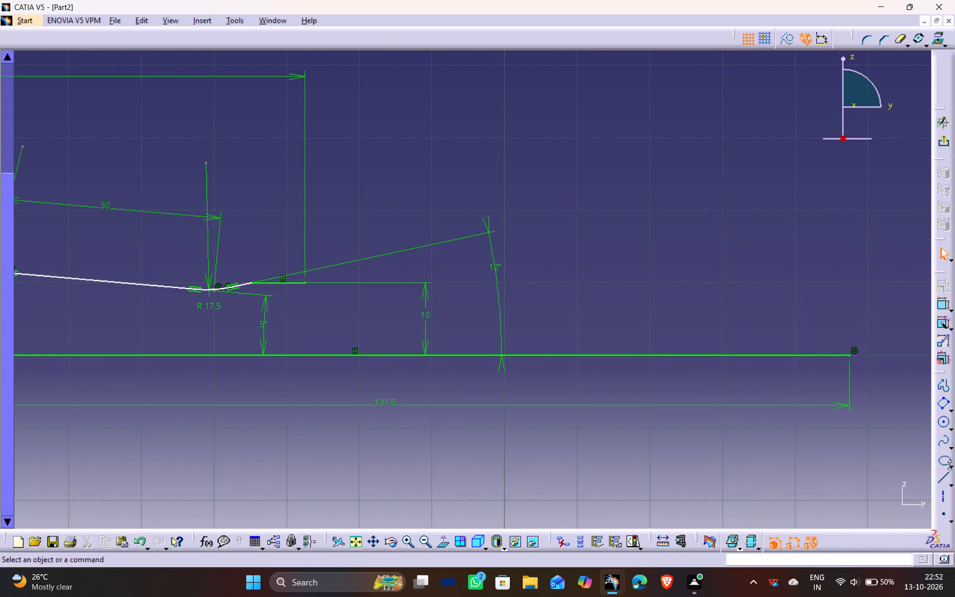
{"action": "left_click", "coordinate": [944, 478]}
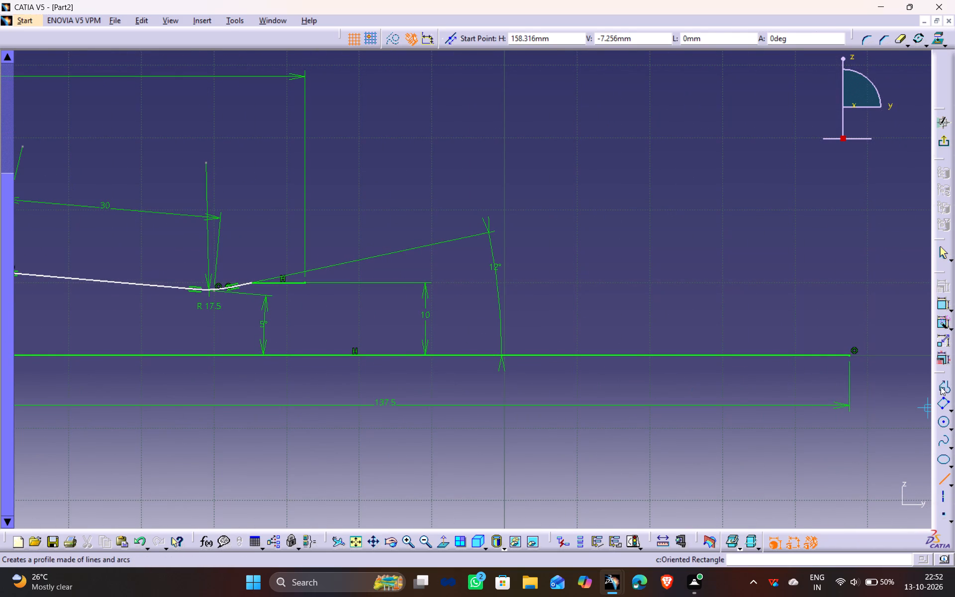
{"action": "left_click", "coordinate": [941, 385]}
{"action": "left_click", "coordinate": [305, 280]}
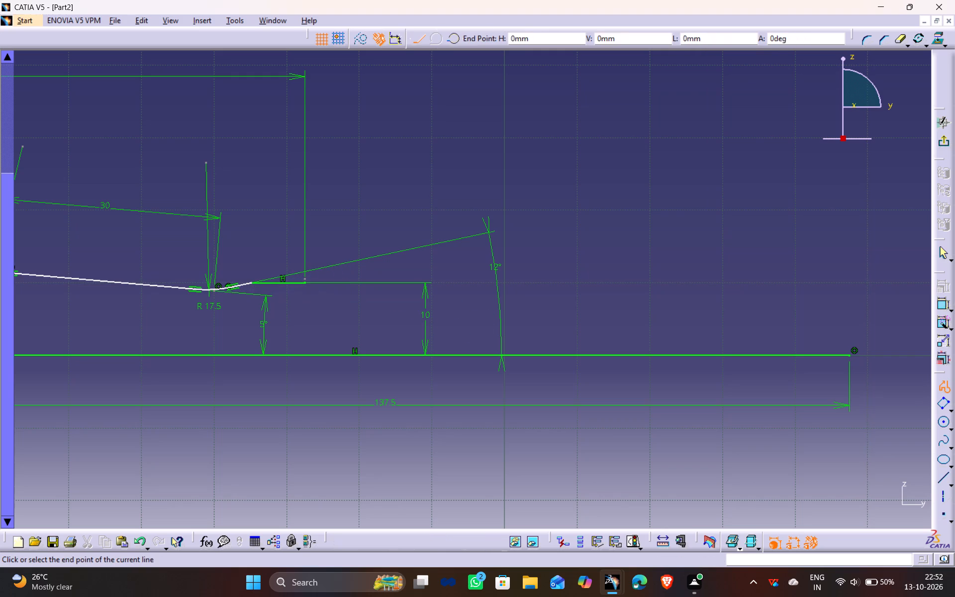
{"action": "left_click", "coordinate": [307, 323]}
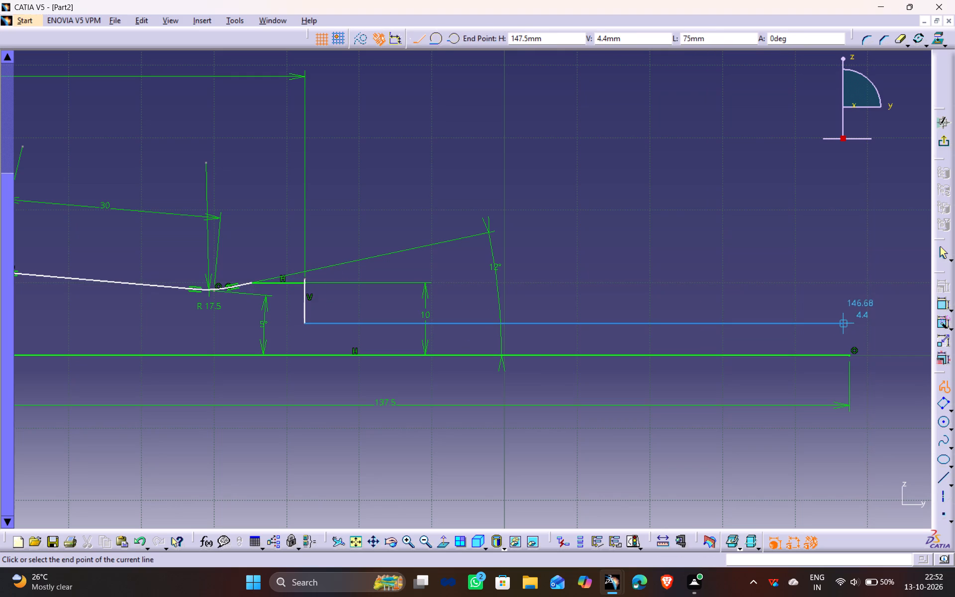
{"action": "left_click", "coordinate": [850, 323]}
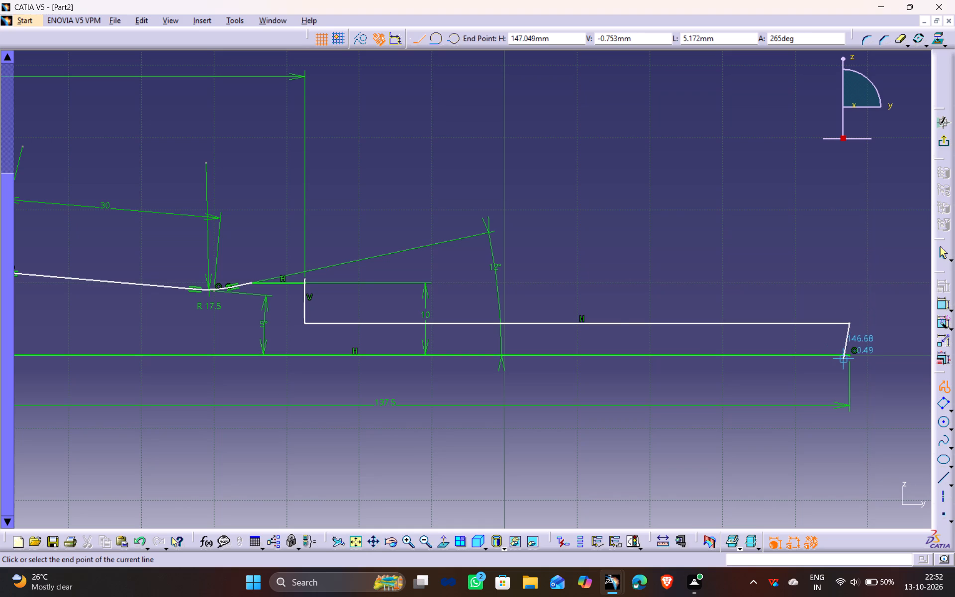
{"action": "left_click", "coordinate": [851, 356]}
{"action": "key", "text": "Escape"}
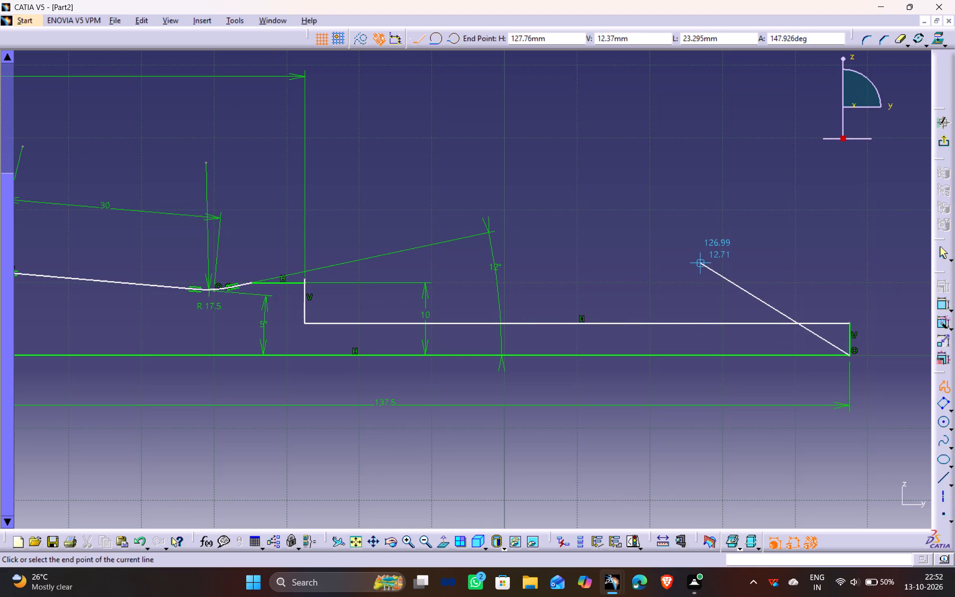
{"action": "key", "text": "Escape"}
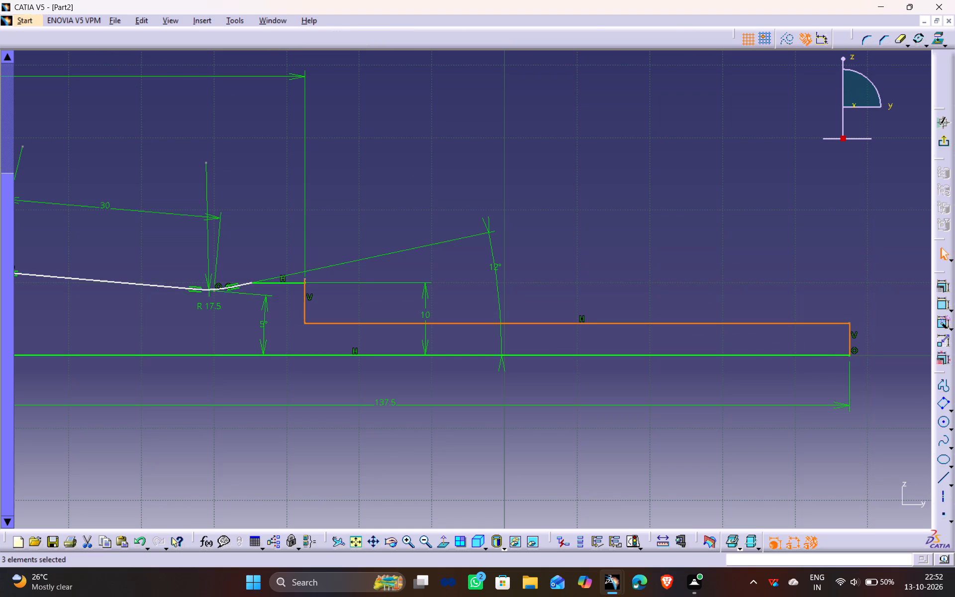
Dimension the height of the vertical line at the arm's outer end and set it to 4 mm.
{"action": "middle_click_drag", "start_coordinate": [407, 166], "coordinate": [410, 189], "text": "ctrl"}
{"action": "middle_click_drag", "start_coordinate": [425, 188], "coordinate": [424, 221]}
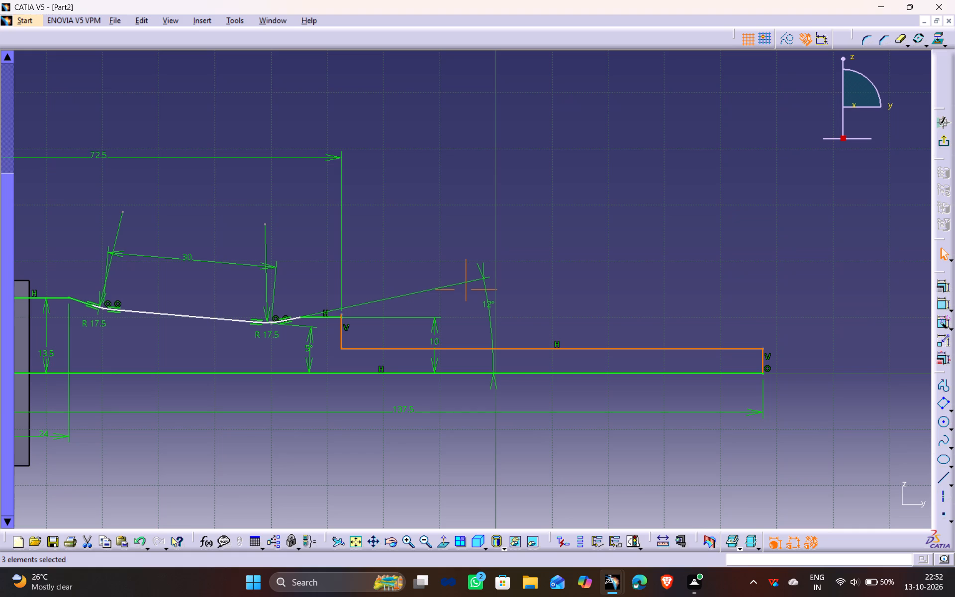
{"action": "left_click", "coordinate": [770, 306]}
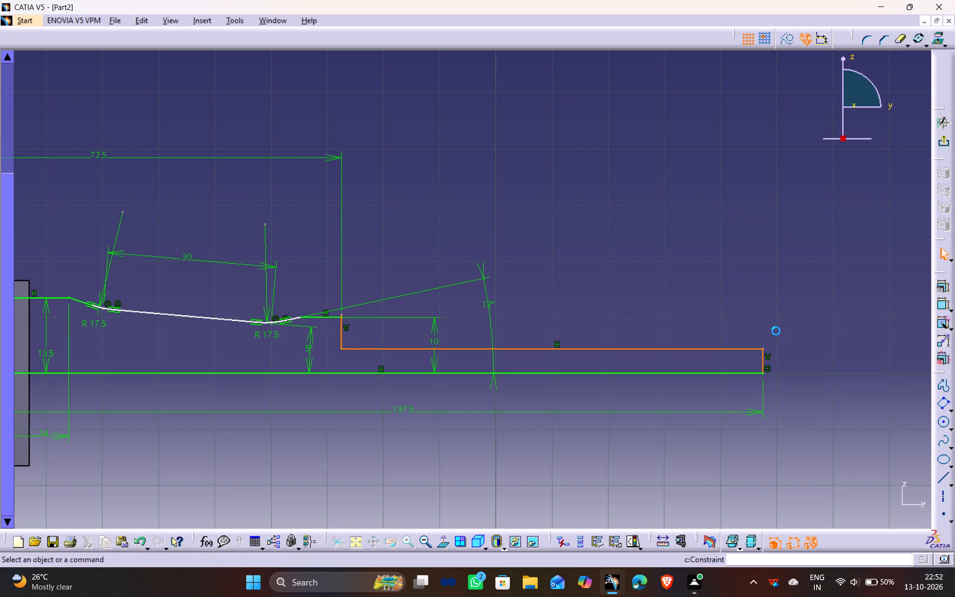
{"action": "left_click", "coordinate": [764, 358]}
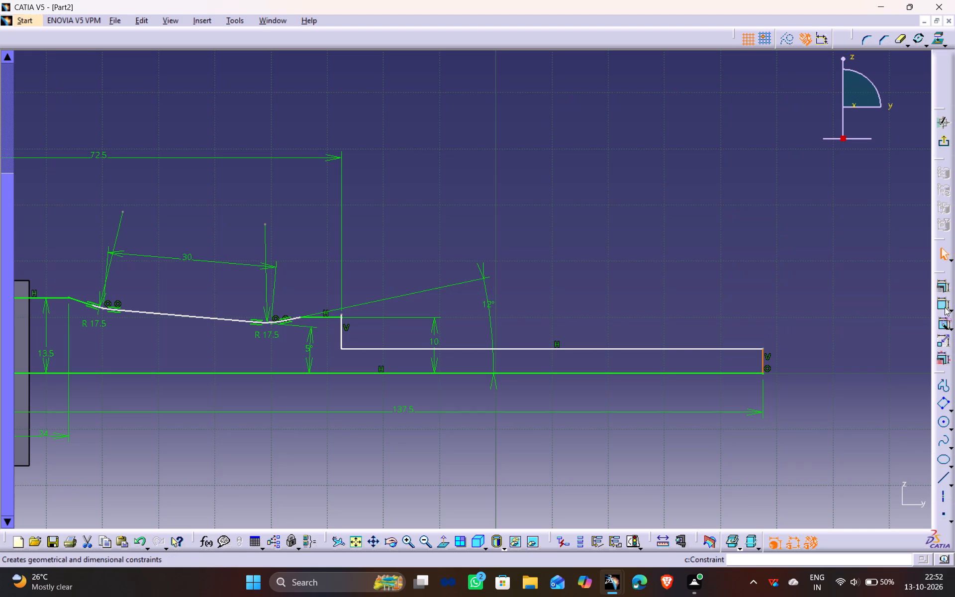
{"action": "left_click", "coordinate": [945, 307]}
{"action": "left_click", "coordinate": [780, 277]}
{"action": "double_click", "coordinate": [781, 271]}
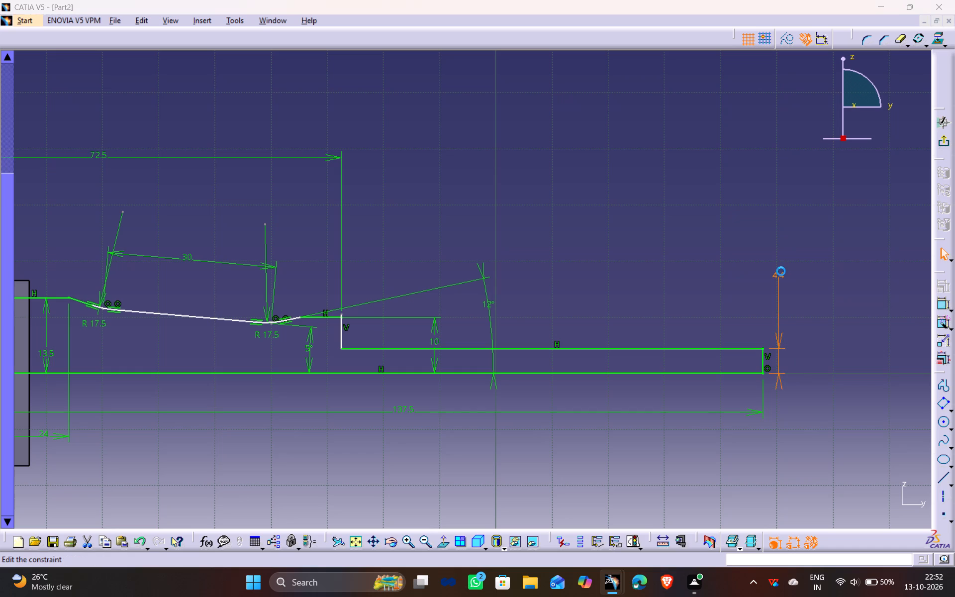
{"action": "key", "text": "4"}
{"action": "key", "text": "Return"}
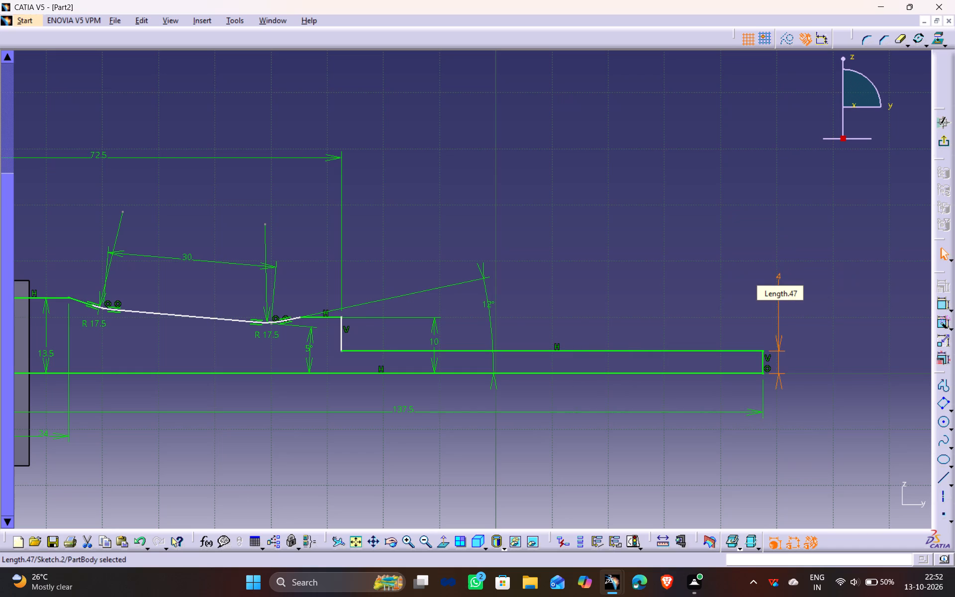
{"action": "left_click", "coordinate": [520, 214]}
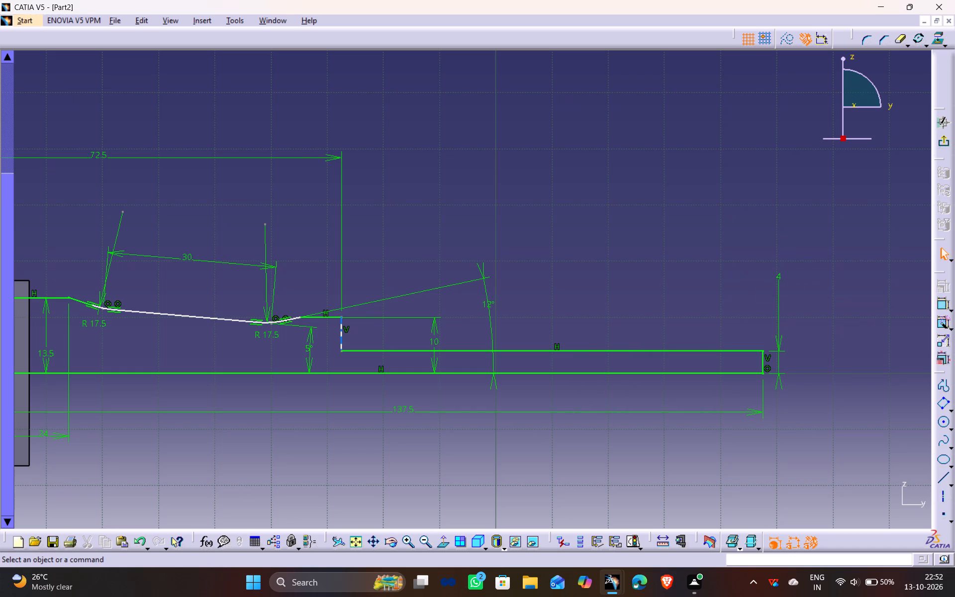
Dimension the height of the vertical step line beyond the 12° slope and set it to 6 mm.
{"action": "left_click", "coordinate": [342, 331]}
{"action": "left_click", "coordinate": [948, 307]}
{"action": "left_click", "coordinate": [947, 301]}
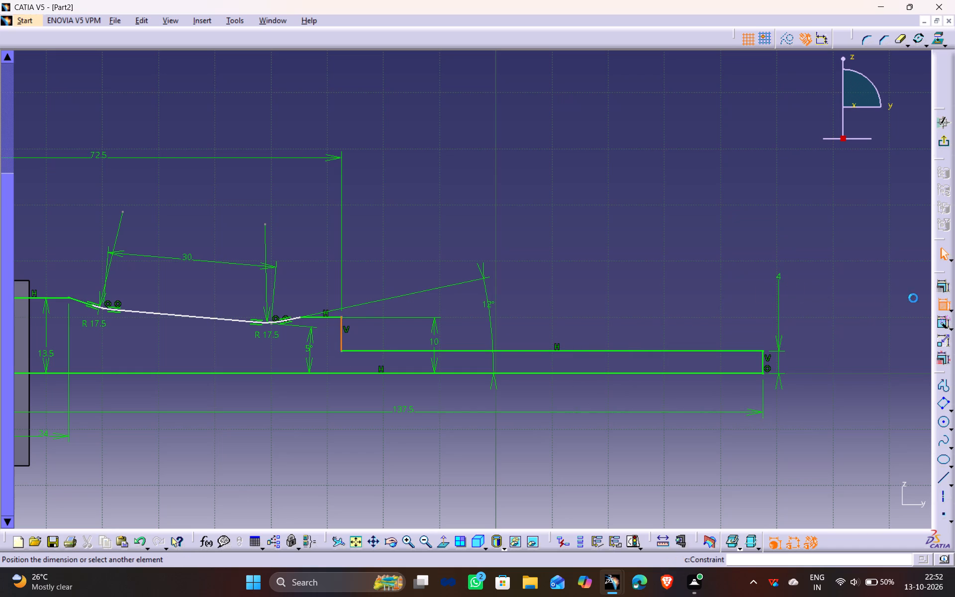
{"action": "left_click", "coordinate": [535, 232]}
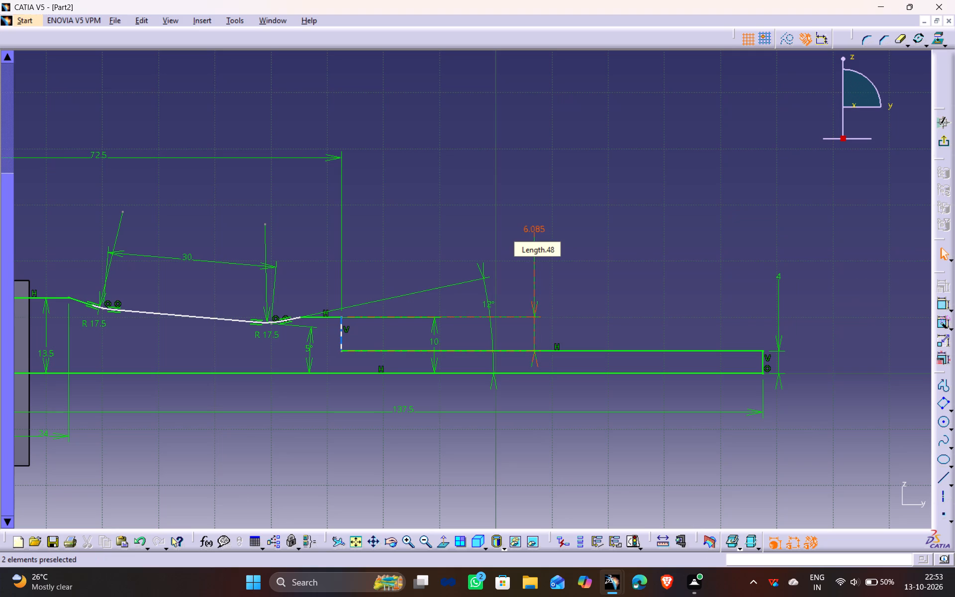
{"action": "double_click", "coordinate": [538, 228]}
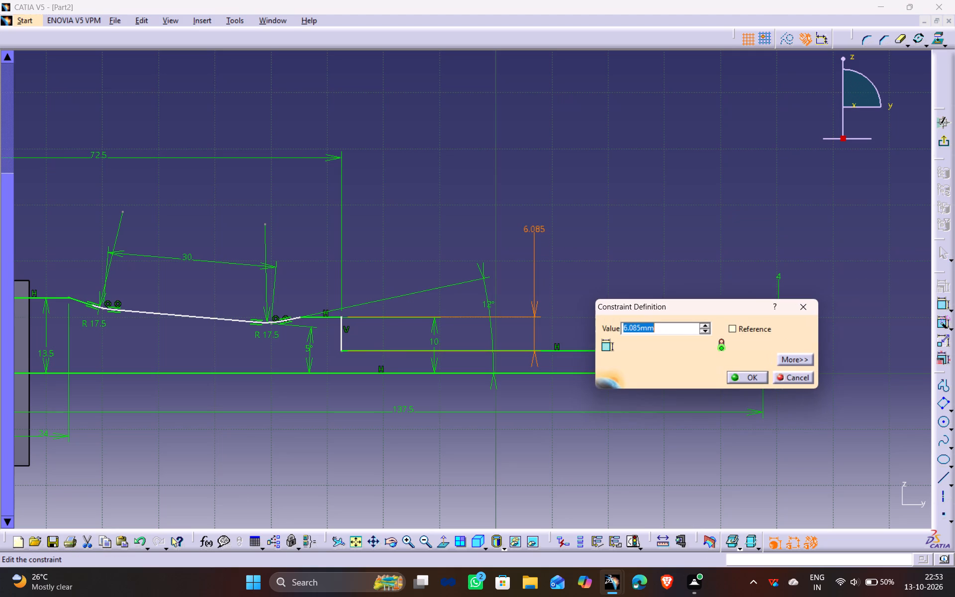
{"action": "key", "text": "6"}
{"action": "key", "text": "Return"}
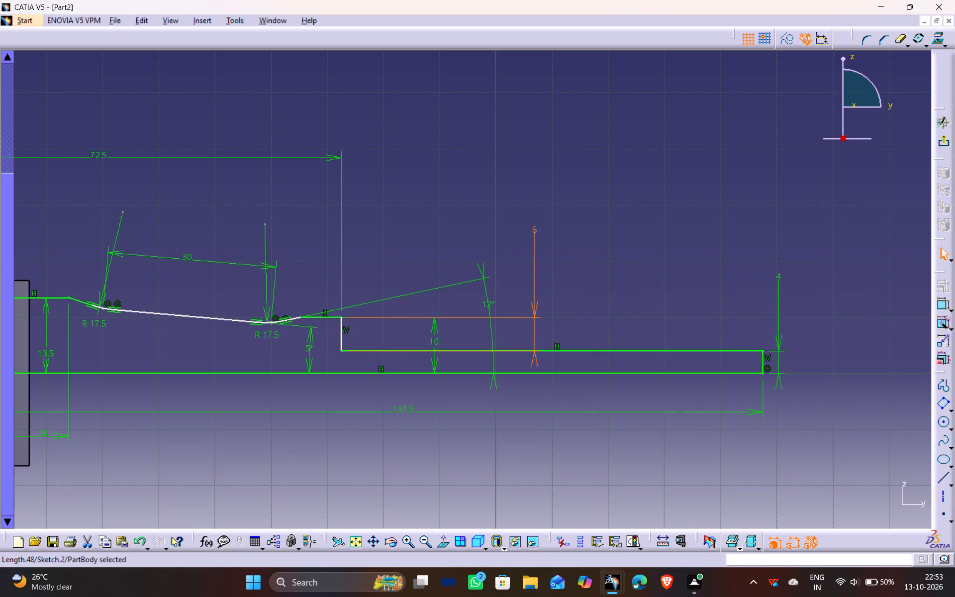
{"action": "left_click", "coordinate": [421, 225]}
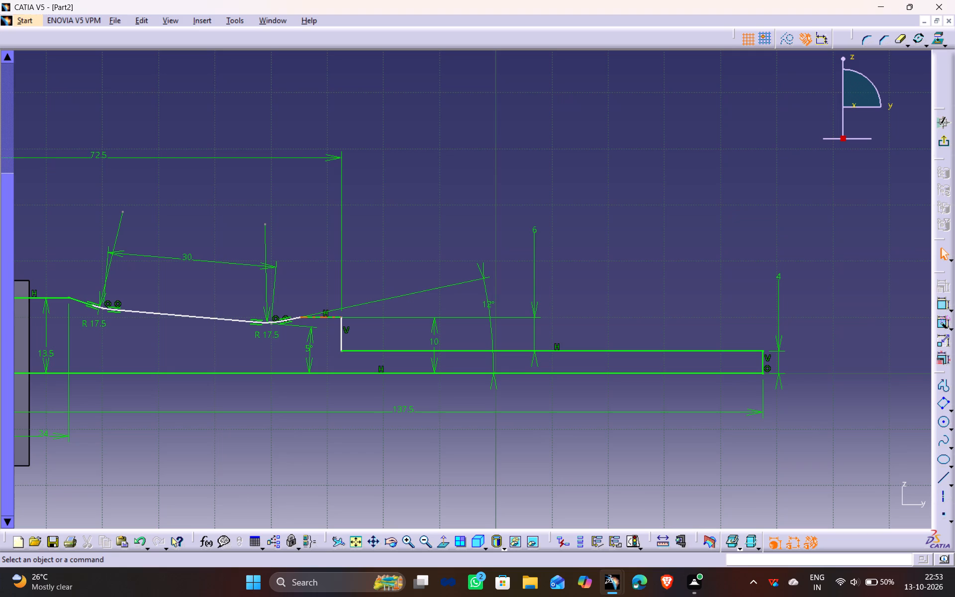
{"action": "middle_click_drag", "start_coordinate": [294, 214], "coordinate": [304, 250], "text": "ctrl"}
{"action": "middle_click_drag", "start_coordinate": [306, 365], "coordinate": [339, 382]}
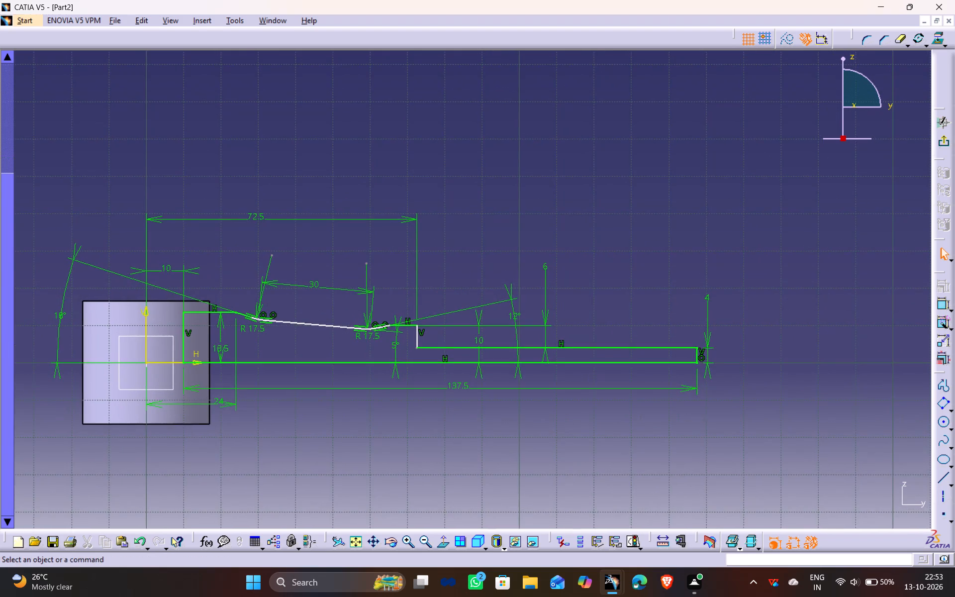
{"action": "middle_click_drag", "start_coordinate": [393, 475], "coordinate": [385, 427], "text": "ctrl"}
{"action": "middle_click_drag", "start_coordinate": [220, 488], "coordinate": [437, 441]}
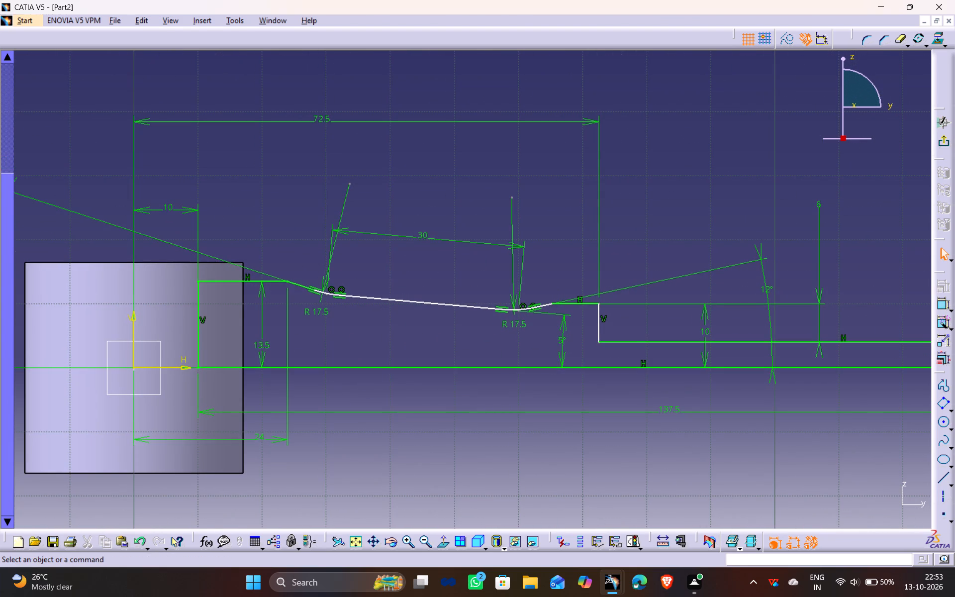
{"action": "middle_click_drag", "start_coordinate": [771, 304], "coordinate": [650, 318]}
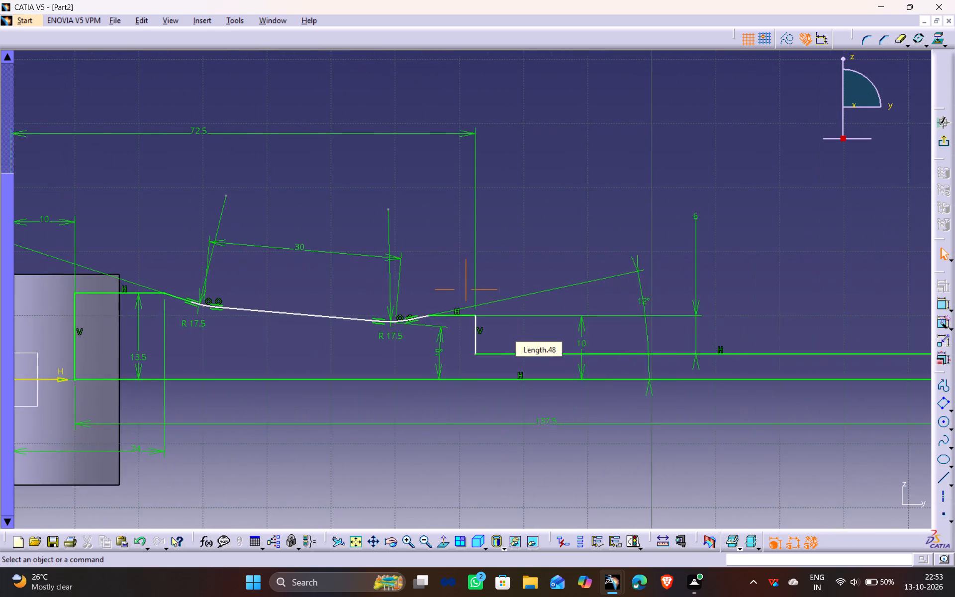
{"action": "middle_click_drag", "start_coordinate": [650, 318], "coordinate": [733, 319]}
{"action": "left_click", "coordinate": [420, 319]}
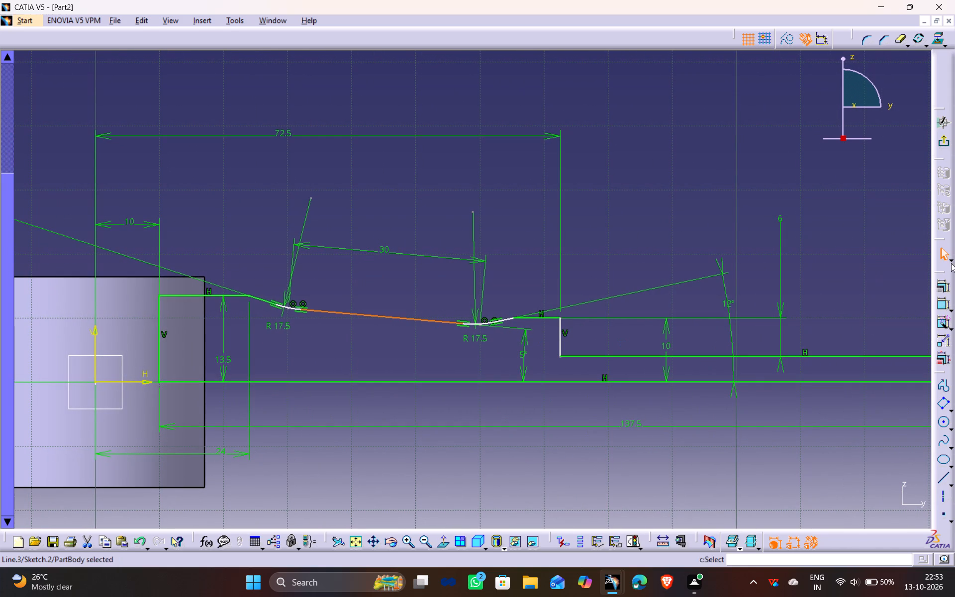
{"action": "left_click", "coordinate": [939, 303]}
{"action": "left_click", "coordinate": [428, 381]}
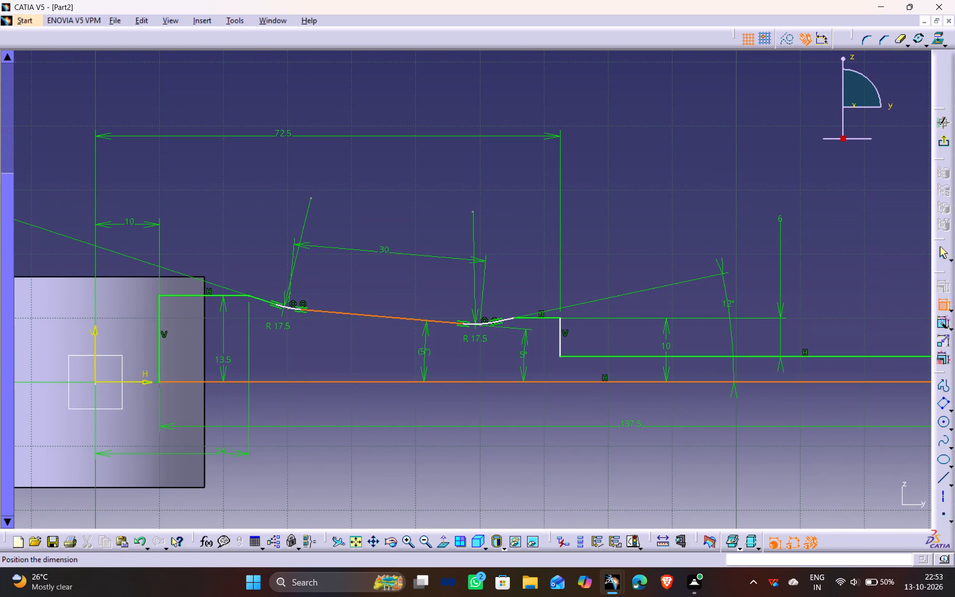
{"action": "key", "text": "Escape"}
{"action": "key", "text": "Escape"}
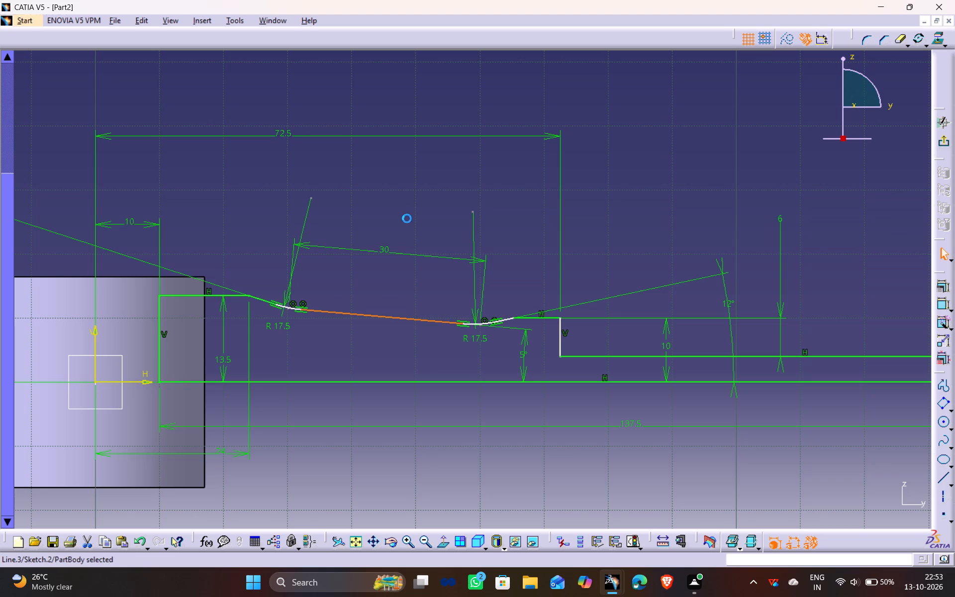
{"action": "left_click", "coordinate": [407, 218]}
Replace the 72.5 mm dimension with one measured from the vertical axis to the vertical step line.
{"action": "middle_click_drag", "start_coordinate": [481, 377], "coordinate": [479, 382]}
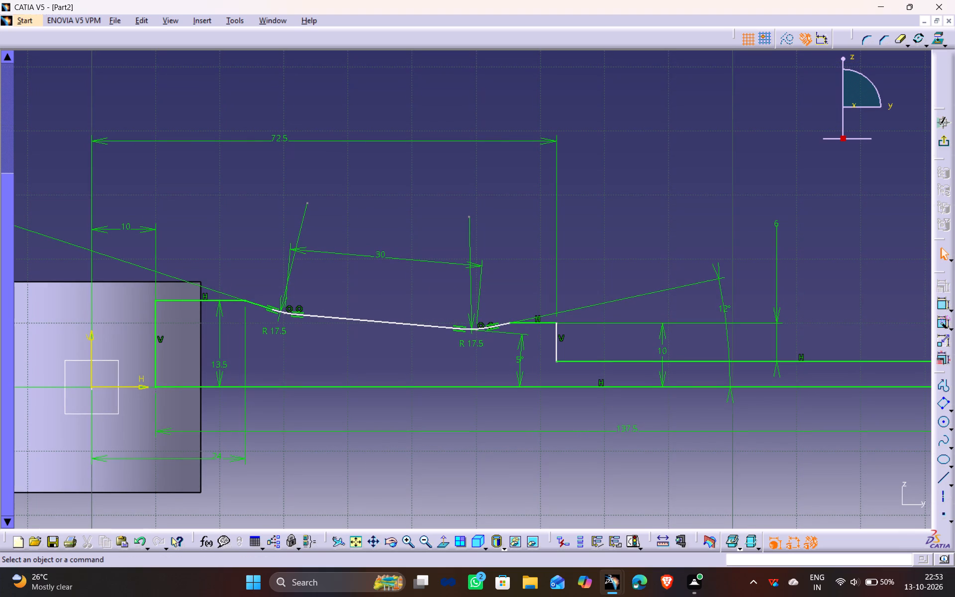
{"action": "left_click", "coordinate": [559, 348]}
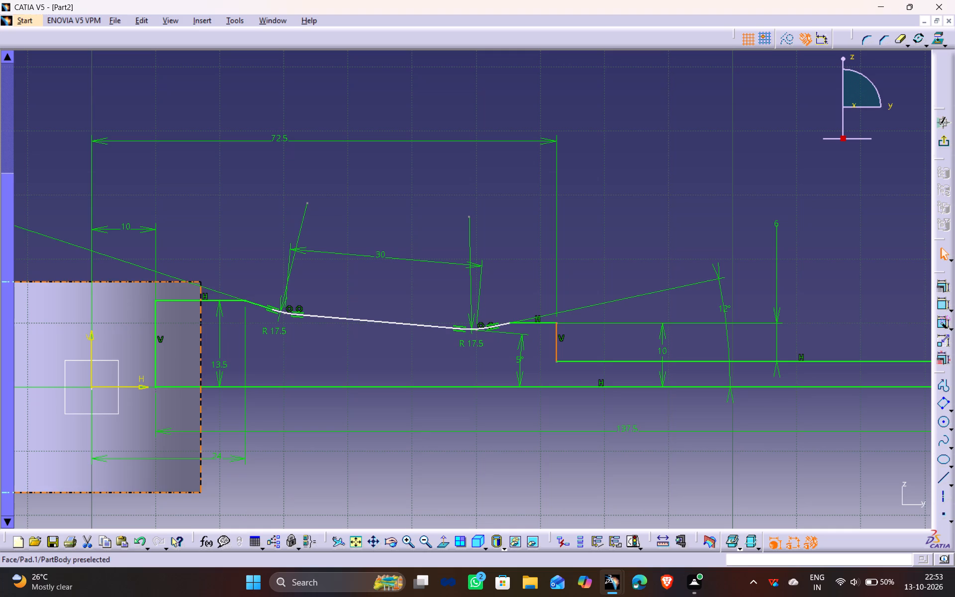
{"action": "left_click", "coordinate": [91, 341], "text": "ctrl"}
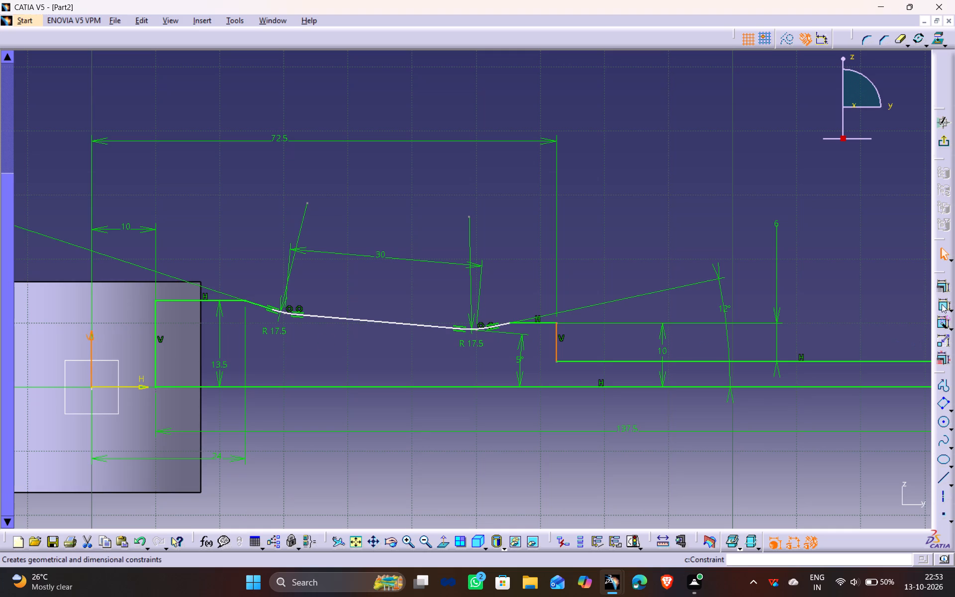
{"action": "left_click", "coordinate": [944, 303]}
{"action": "left_click", "coordinate": [385, 188]}
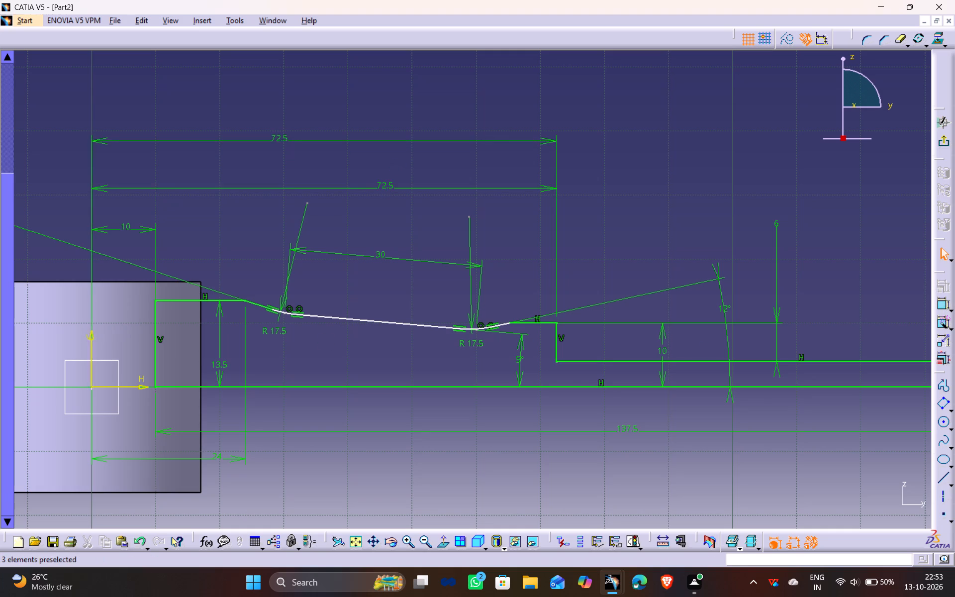
{"action": "left_click", "coordinate": [283, 136]}
{"action": "key", "text": "Delete"}
{"action": "left_click", "coordinate": [384, 159]}
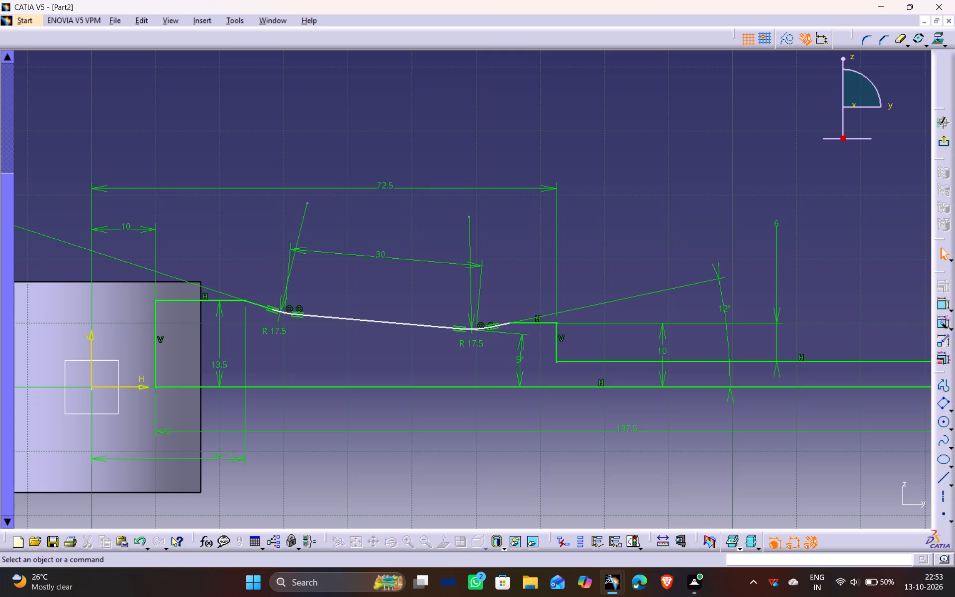
Examine the under-constrained R 17.5 arcs and sloped lines between the two upper flats.
{"action": "middle_click_drag", "start_coordinate": [416, 438], "coordinate": [954, 95]}
{"action": "middle_click_drag", "start_coordinate": [954, 38], "coordinate": [491, 327]}
{"action": "middle_click_drag", "start_coordinate": [758, 163], "coordinate": [336, 556]}
{"action": "middle_click_drag", "start_coordinate": [551, 454], "coordinate": [552, 414], "text": "ctrl"}
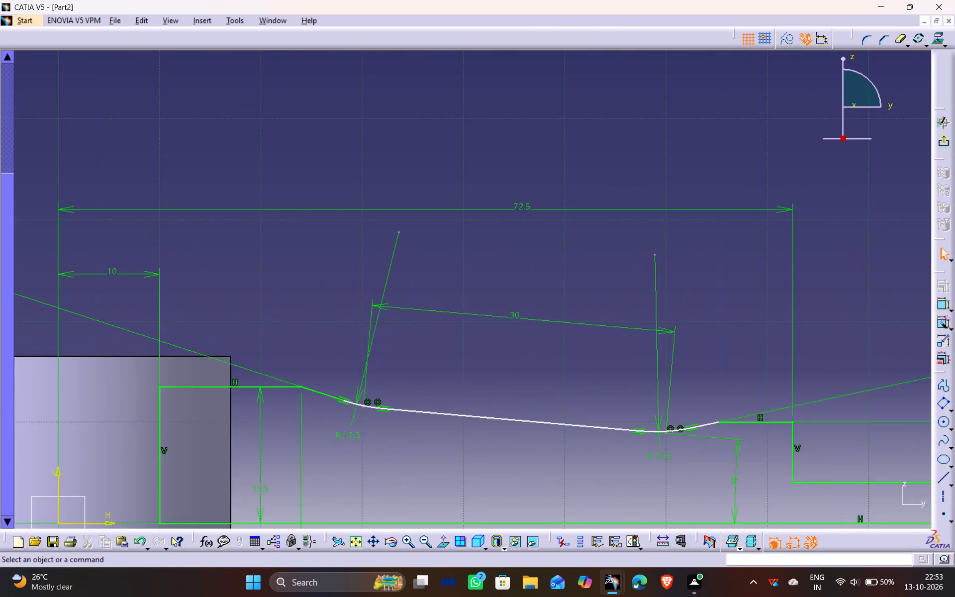
{"action": "middle_click_drag", "start_coordinate": [520, 432], "coordinate": [515, 344]}
{"action": "left_click", "coordinate": [519, 193]}
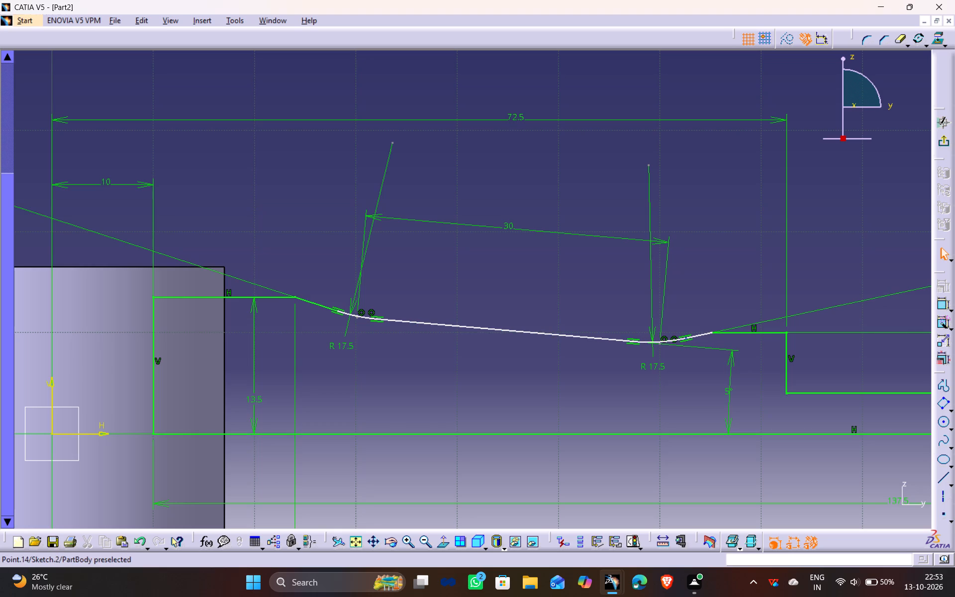
{"action": "middle_click_drag", "start_coordinate": [735, 339], "coordinate": [564, 336]}
{"action": "middle_click_drag", "start_coordinate": [562, 376], "coordinate": [554, 353], "text": "ctrl"}
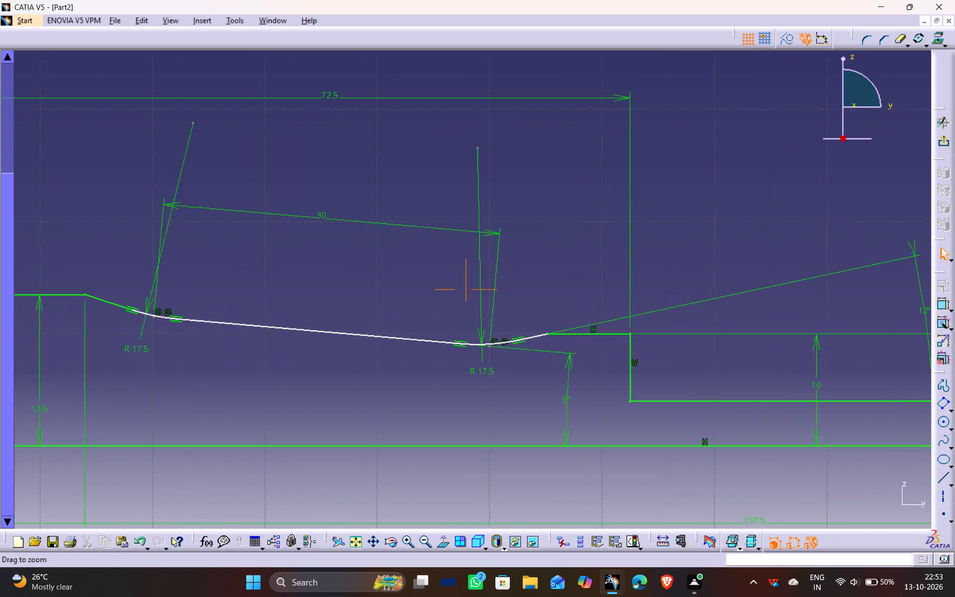
{"action": "middle_click_drag", "start_coordinate": [554, 353], "coordinate": [540, 284], "text": "ctrl"}
{"action": "left_click_drag", "start_coordinate": [635, 413], "coordinate": [630, 409]}
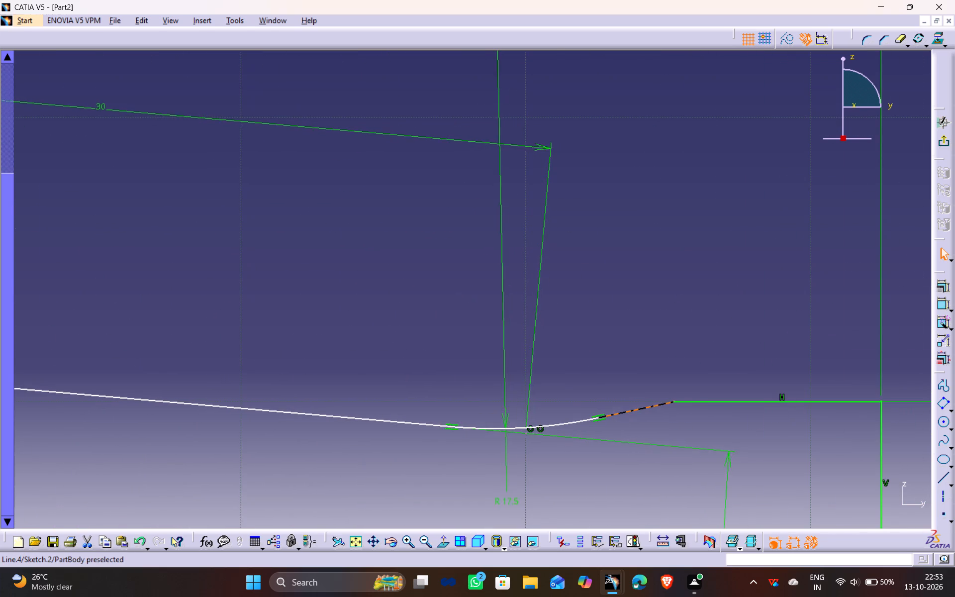
{"action": "left_click_drag", "start_coordinate": [630, 409], "coordinate": [624, 409]}
{"action": "middle_click_drag", "start_coordinate": [608, 229], "coordinate": [621, 290], "text": "ctrl"}
{"action": "middle_click_drag", "start_coordinate": [638, 344], "coordinate": [585, 366]}
{"action": "middle_click_drag", "start_coordinate": [445, 202], "coordinate": [452, 240], "text": "ctrl"}
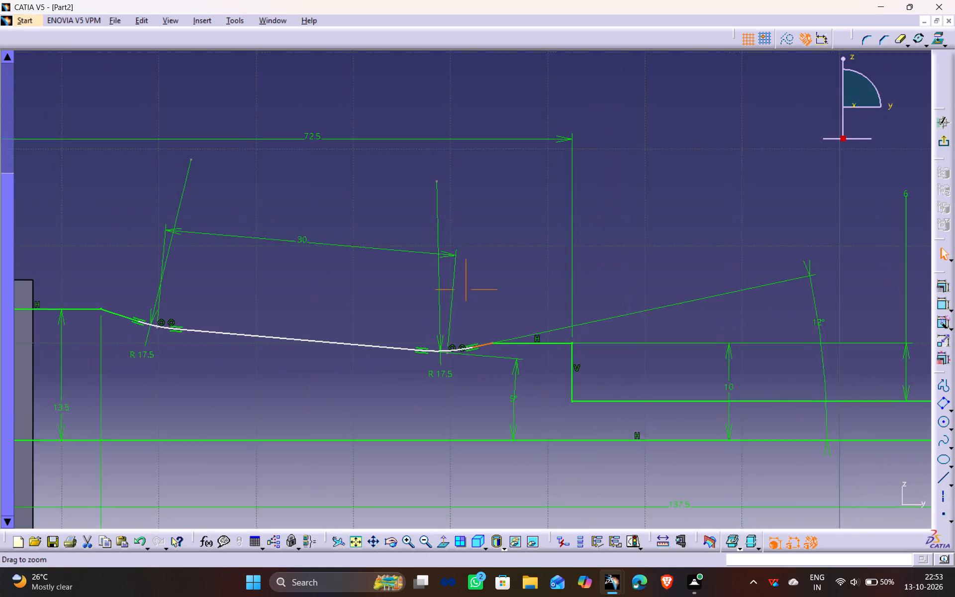
{"action": "middle_click_drag", "start_coordinate": [470, 241], "coordinate": [468, 265]}
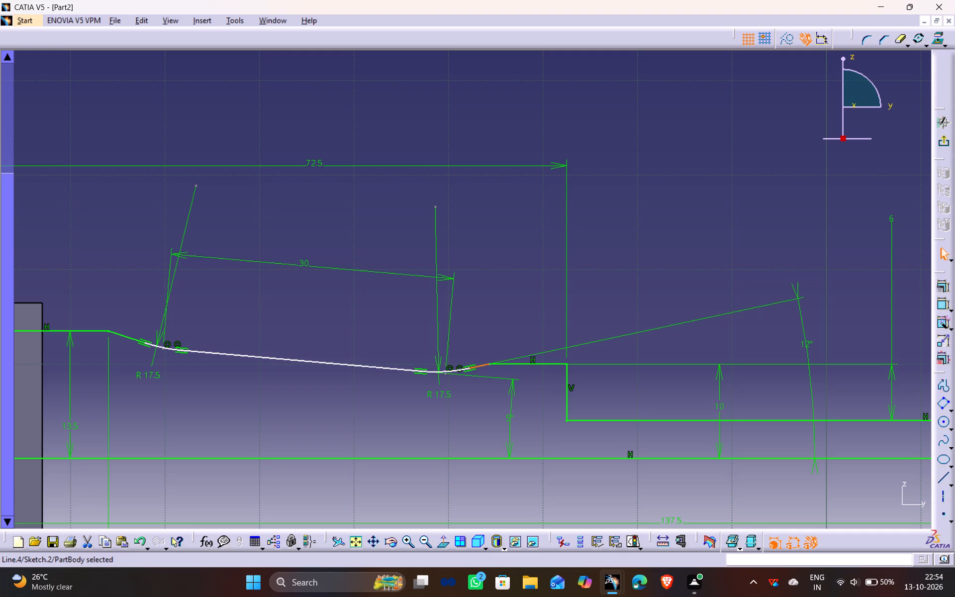
{"action": "middle_click_drag", "start_coordinate": [458, 217], "coordinate": [463, 256], "text": "ctrl"}
{"action": "middle_click", "coordinate": [413, 376]}
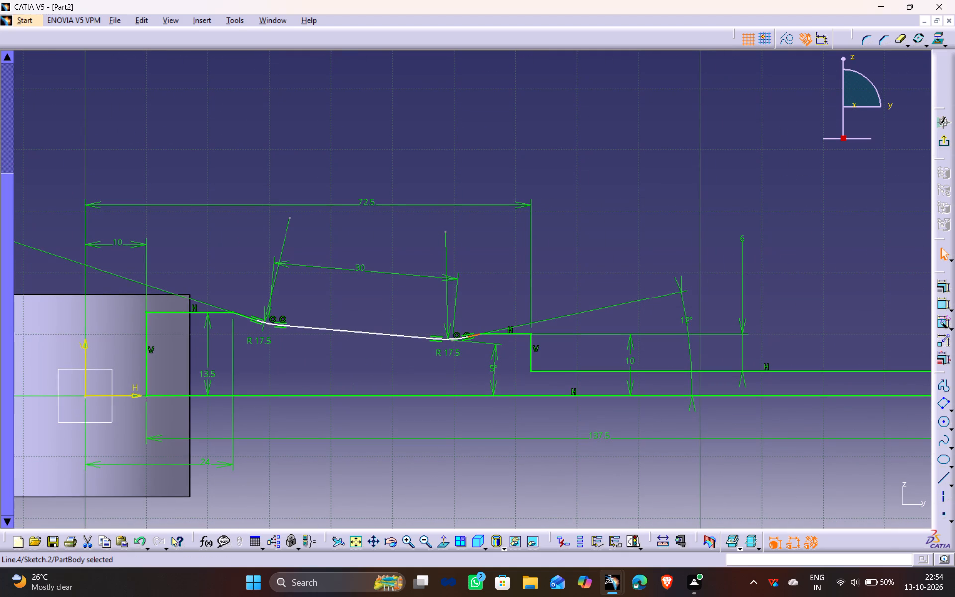
Dimension the horizontal distance from the outer R 17.5 arc's inner end to the vertical step line and set it to 12.5 mm.
{"action": "left_click", "coordinate": [436, 339]}
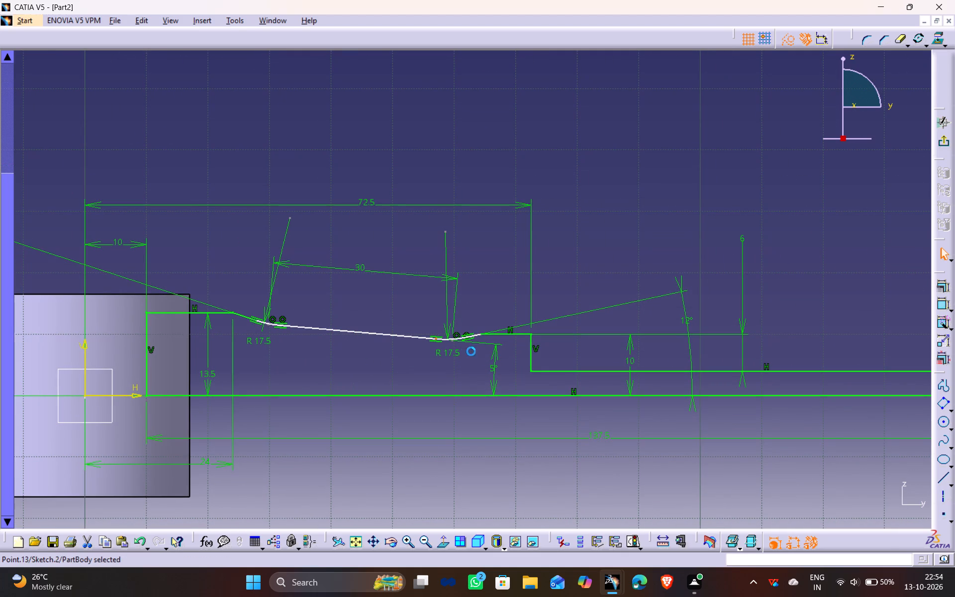
{"action": "left_click", "coordinate": [529, 351], "text": "ctrl"}
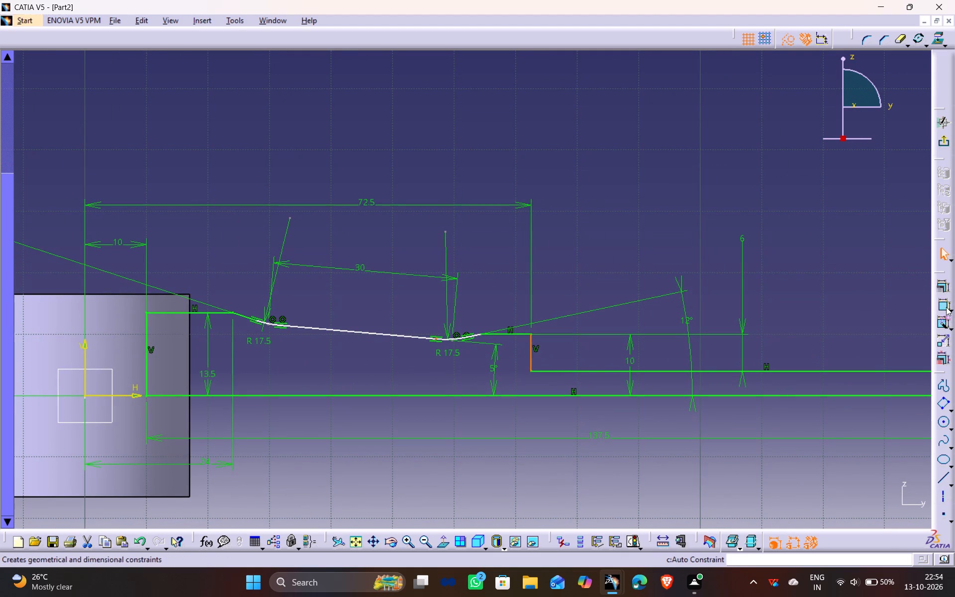
{"action": "left_click", "coordinate": [944, 305]}
{"action": "left_click", "coordinate": [567, 419]}
{"action": "double_click", "coordinate": [570, 417]}
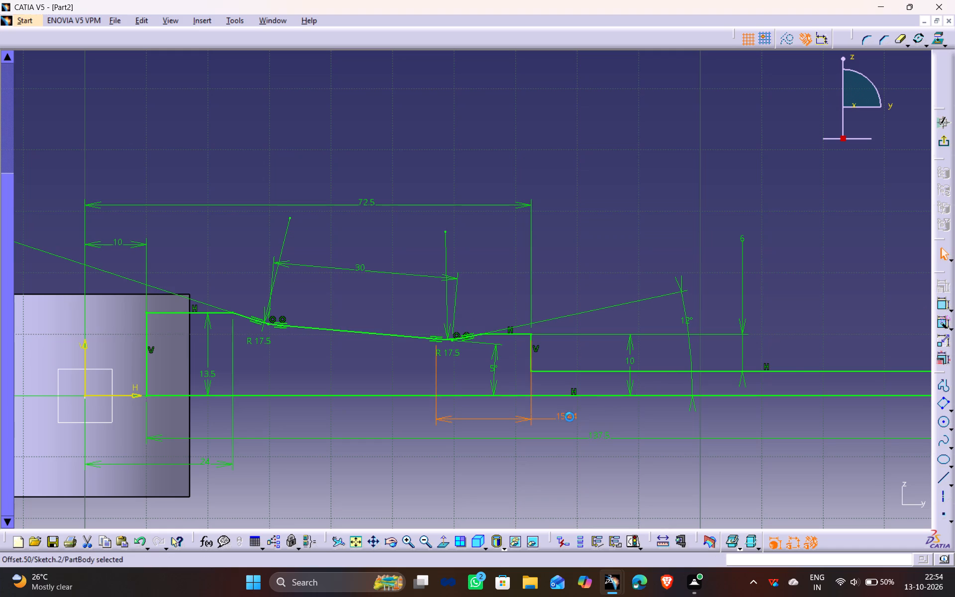
{"action": "type", "text": "12.5"}
{"action": "key", "text": "Return"}
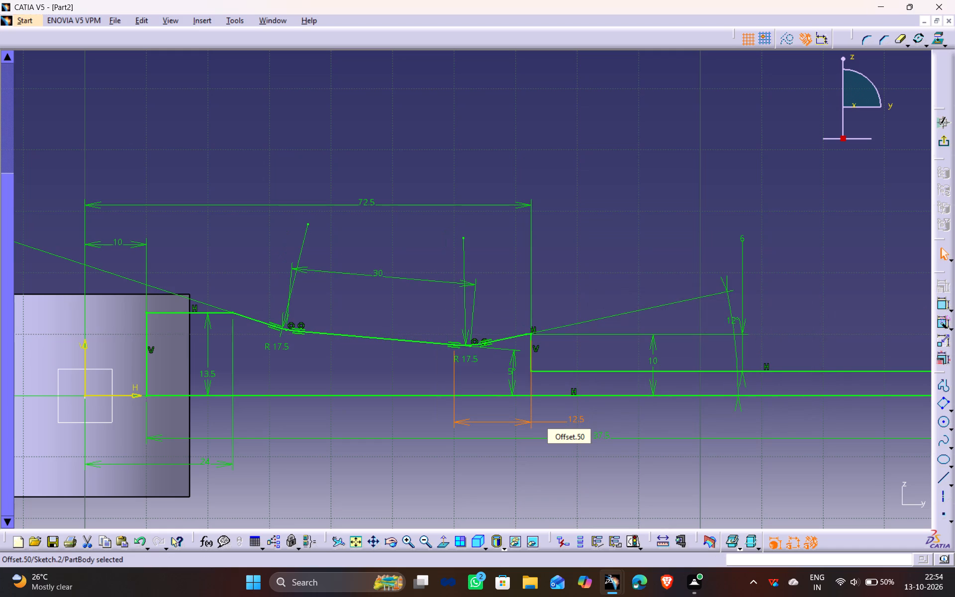
{"action": "left_click", "coordinate": [674, 254]}
Exit the side arm sketch and return to the 3D part.
{"action": "middle_click_drag", "start_coordinate": [345, 162], "coordinate": [353, 212], "text": "ctrl"}
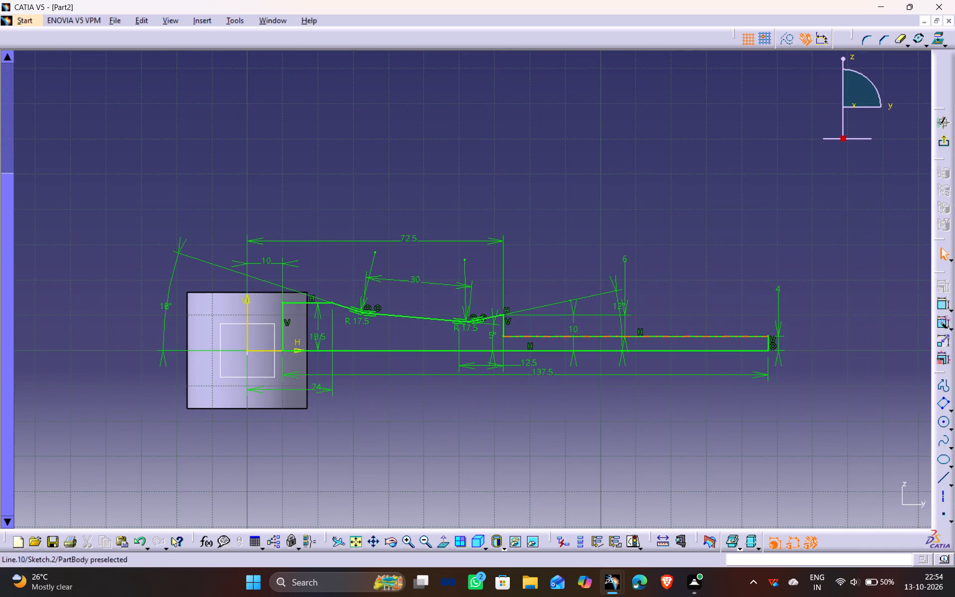
{"action": "left_click", "coordinate": [944, 142]}
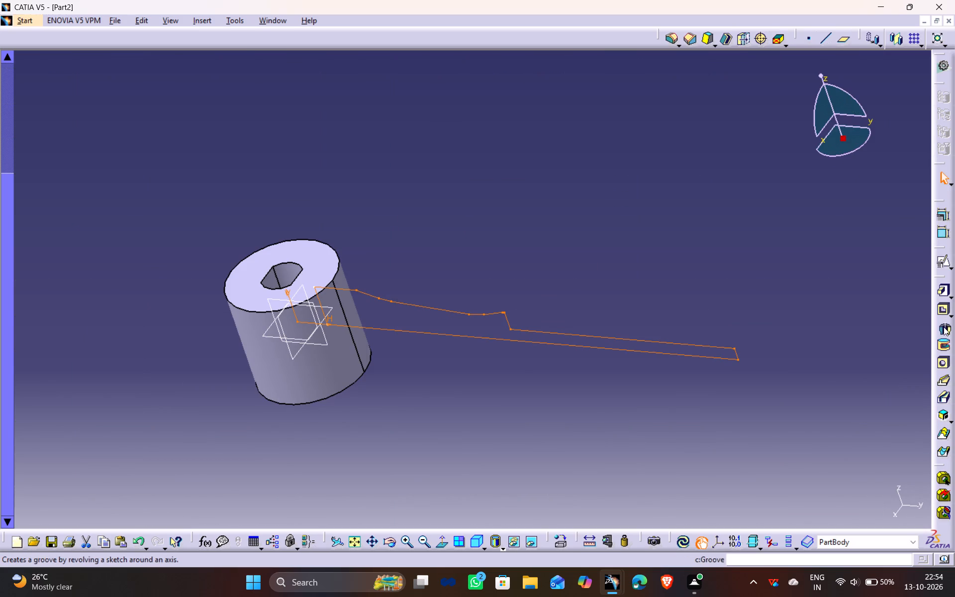
Revolve the side arm sketch 360 degrees into a shaft about its long bottom line.
{"action": "left_click", "coordinate": [944, 327]}
{"action": "left_click", "coordinate": [655, 351]}
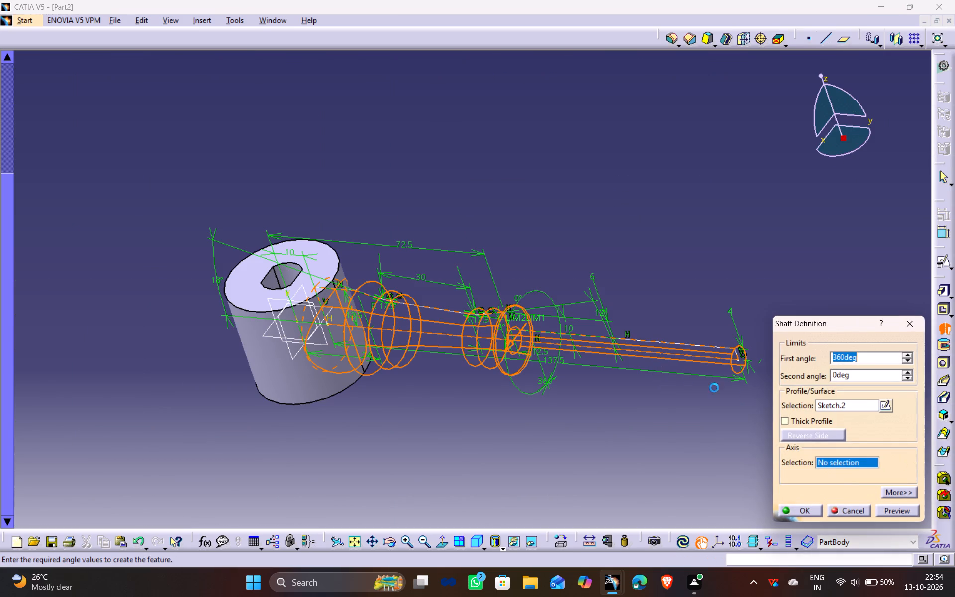
{"action": "left_click", "coordinate": [890, 512]}
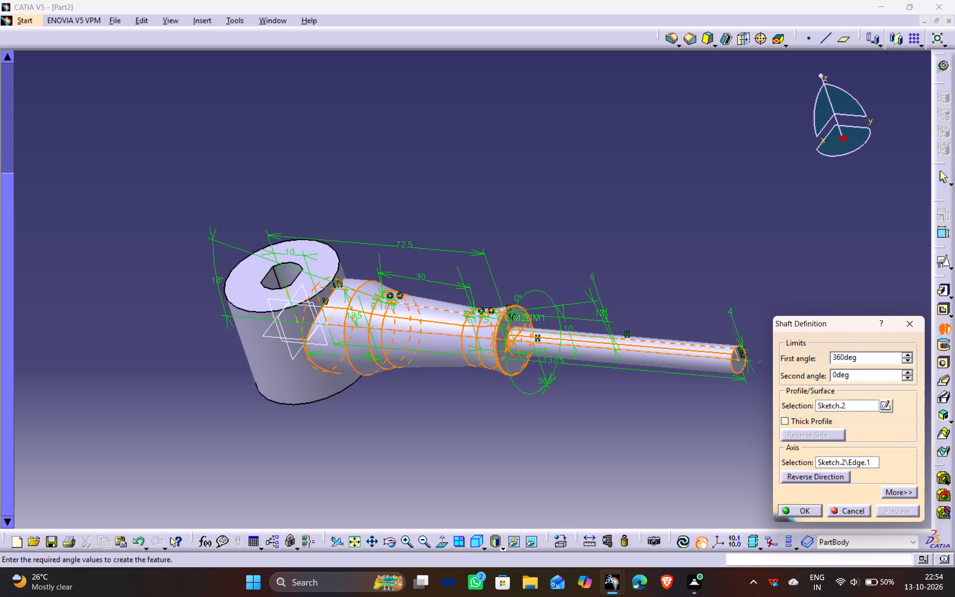
{"action": "middle_click_drag", "start_coordinate": [300, 395], "coordinate": [392, 273]}
{"action": "left_click_drag", "start_coordinate": [300, 395], "coordinate": [392, 273]}
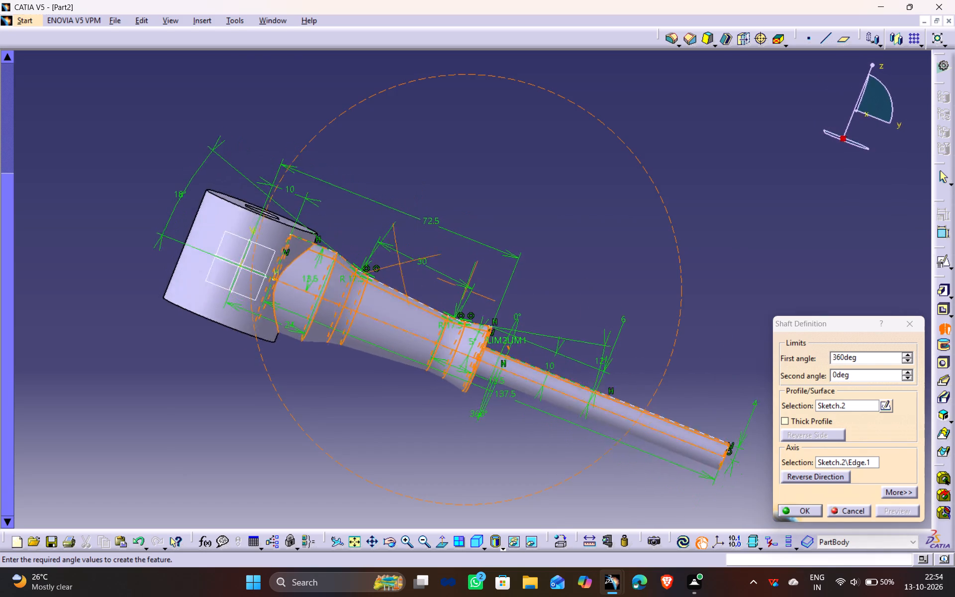
{"action": "left_click_drag", "start_coordinate": [392, 273], "coordinate": [387, 281]}
{"action": "middle_click_drag", "start_coordinate": [392, 273], "coordinate": [387, 282]}
{"action": "middle_click_drag", "start_coordinate": [436, 215], "coordinate": [382, 302]}
{"action": "scroll", "coordinate": [436, 215], "scroll_direction": "down", "scroll_amount": 1}
{"action": "left_click_drag", "start_coordinate": [436, 215], "coordinate": [383, 301]}
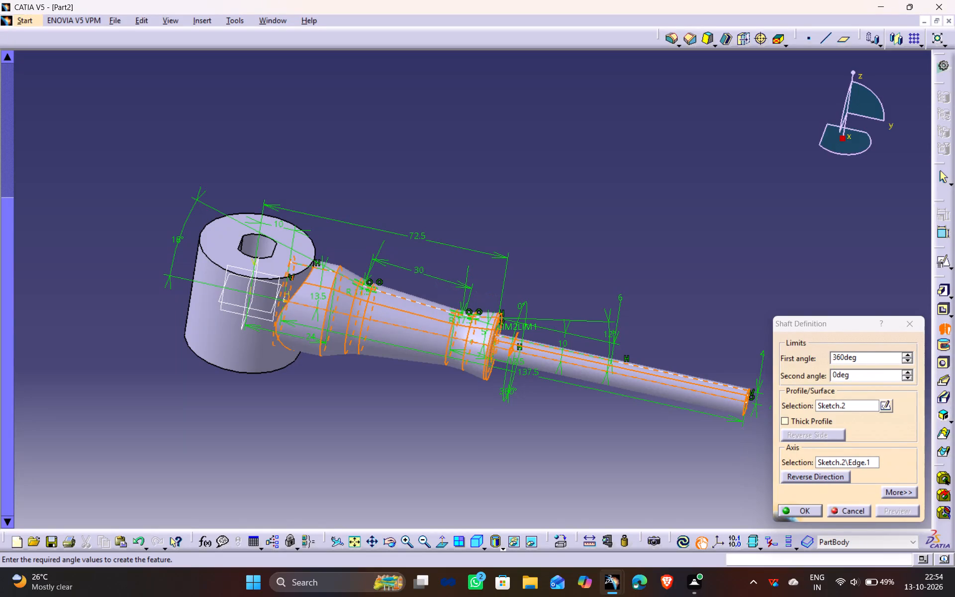
{"action": "left_click", "coordinate": [809, 512]}
{"action": "left_click", "coordinate": [651, 467]}
Mirror the shaft side arm about the zx plane onto the opposite side of the cylindrical hub.
{"action": "scroll", "coordinate": [123, 271], "scroll_direction": "up", "scroll_amount": 5}
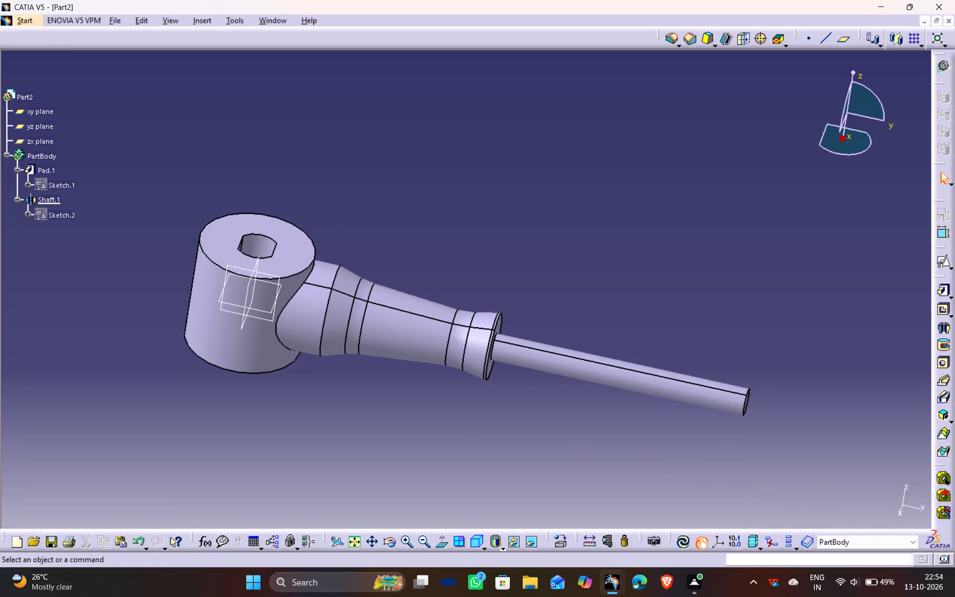
{"action": "left_click", "coordinate": [45, 198]}
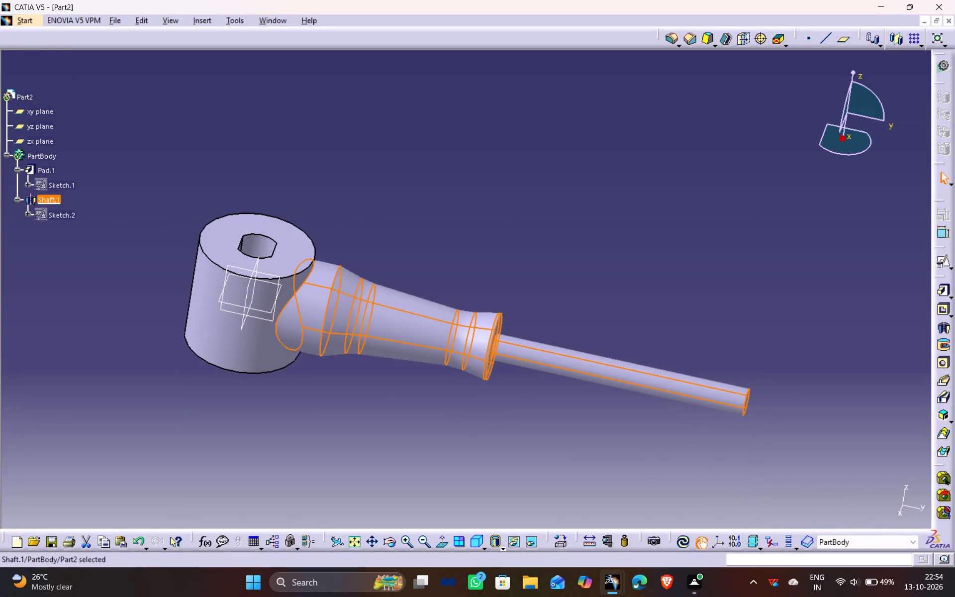
{"action": "left_click", "coordinate": [893, 38]}
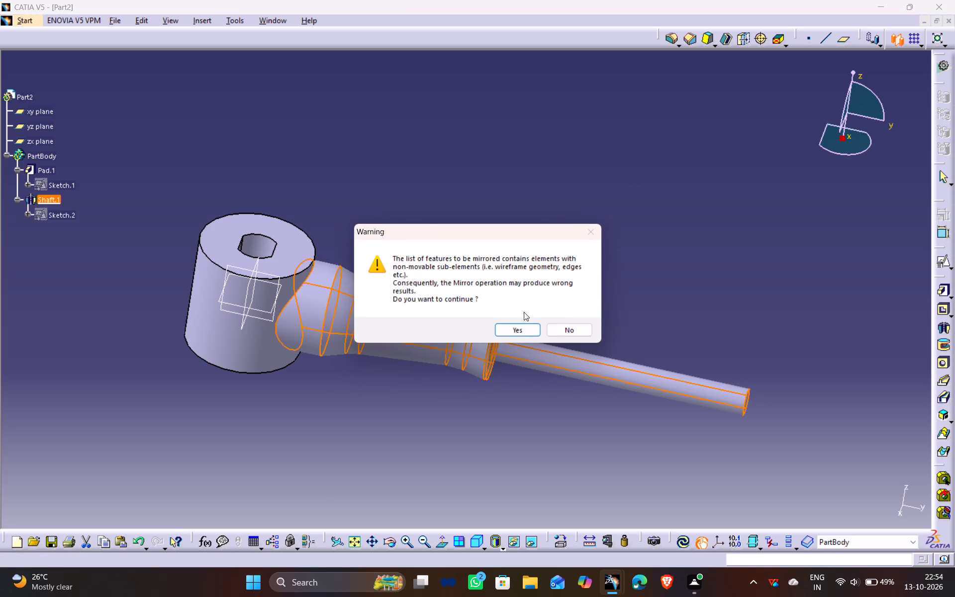
{"action": "left_click", "coordinate": [513, 329]}
{"action": "middle_click_drag", "start_coordinate": [434, 257], "coordinate": [481, 271]}
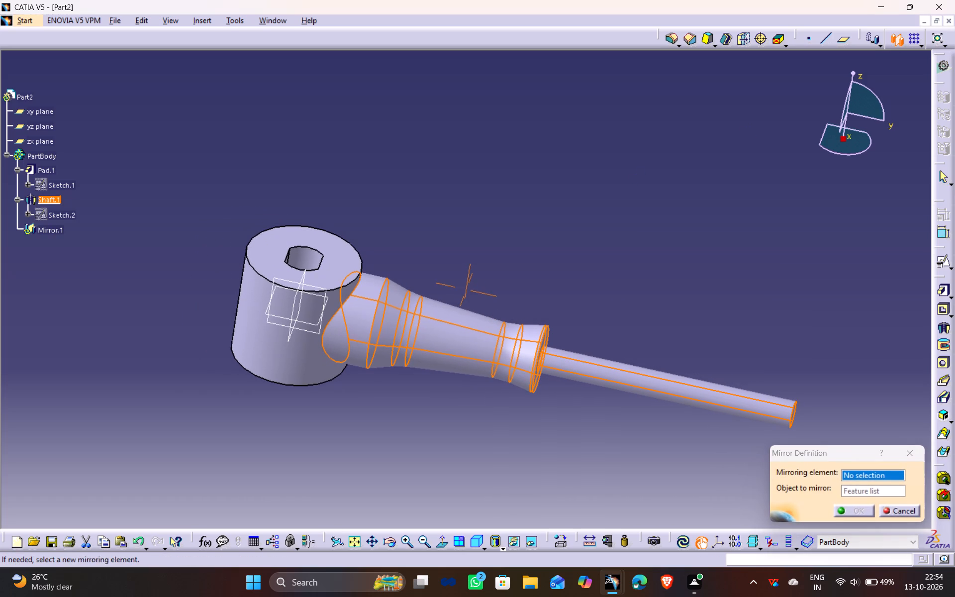
{"action": "left_click", "coordinate": [297, 296]}
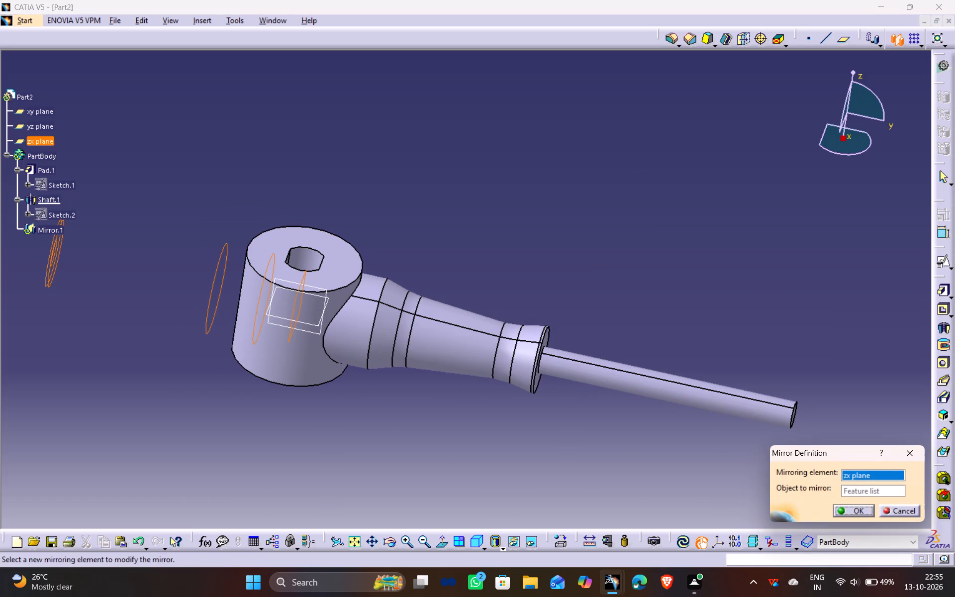
{"action": "left_click", "coordinate": [846, 505]}
{"action": "left_click", "coordinate": [340, 419]}
{"action": "middle_click_drag", "start_coordinate": [271, 436], "coordinate": [443, 469]}
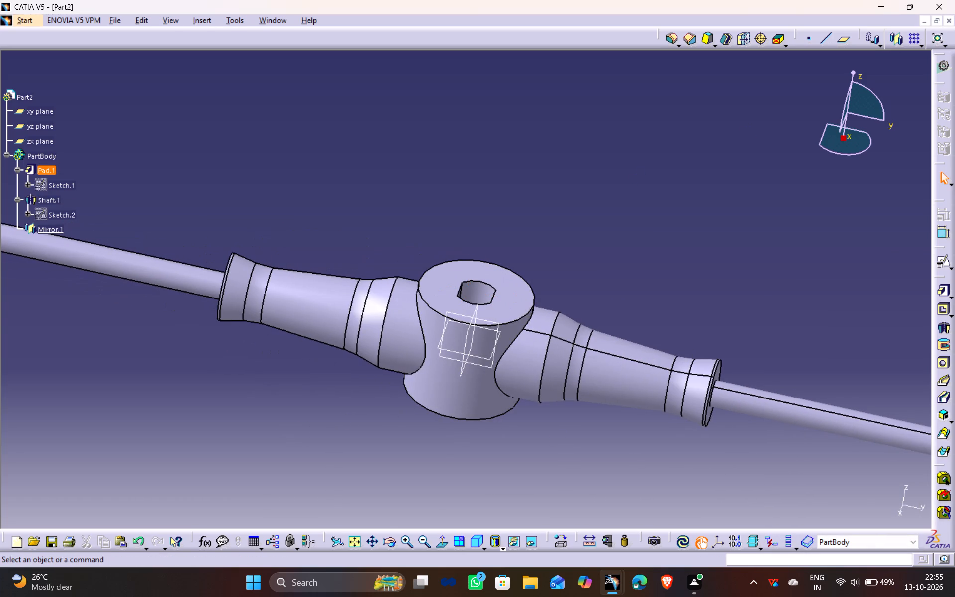
{"action": "left_click", "coordinate": [537, 181]}
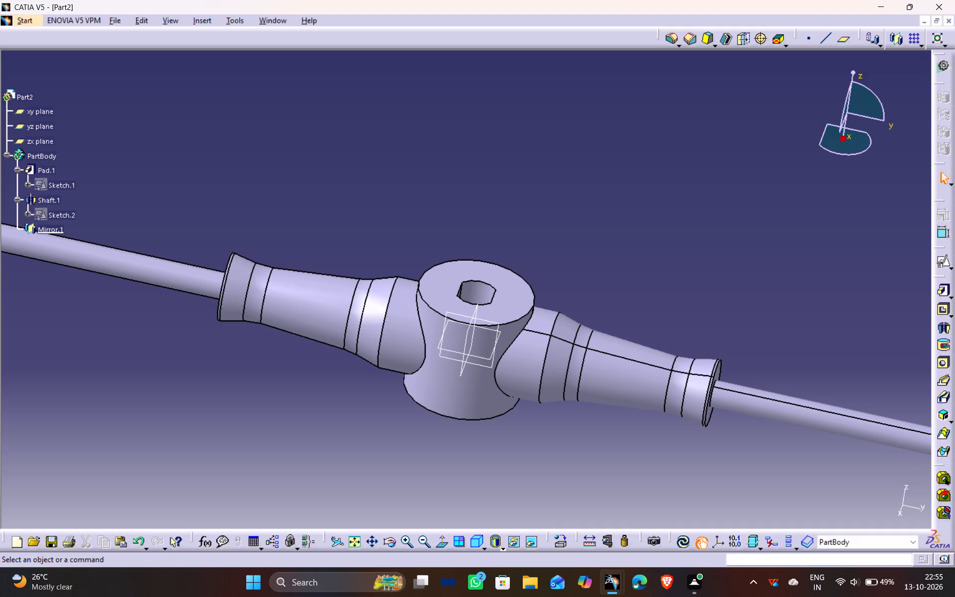
Save the part in the Documents folder as A30-3.
{"action": "key", "text": "ctrl+s"}
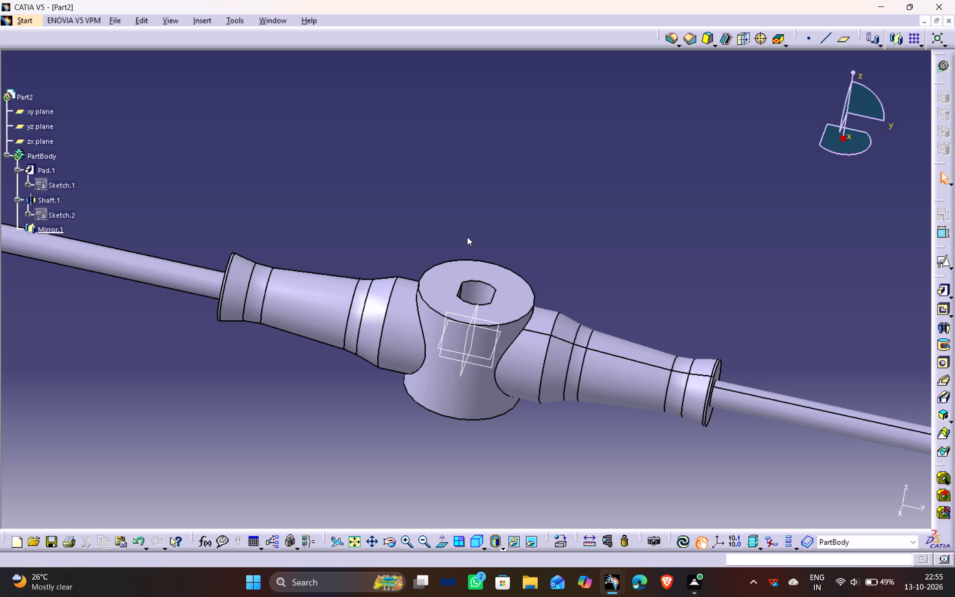
{"action": "key", "text": "shift+a"}
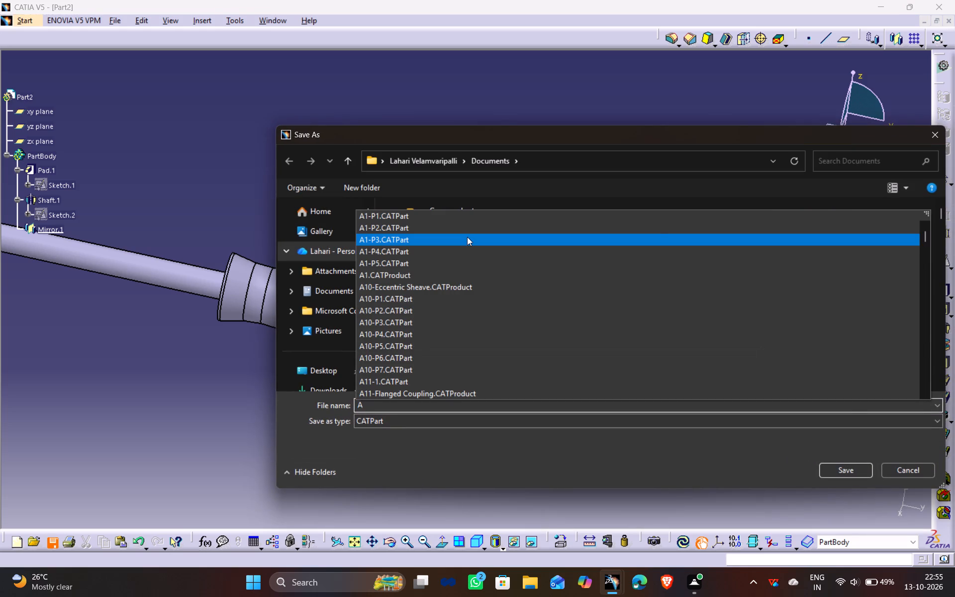
{"action": "type", "text": "30-"}
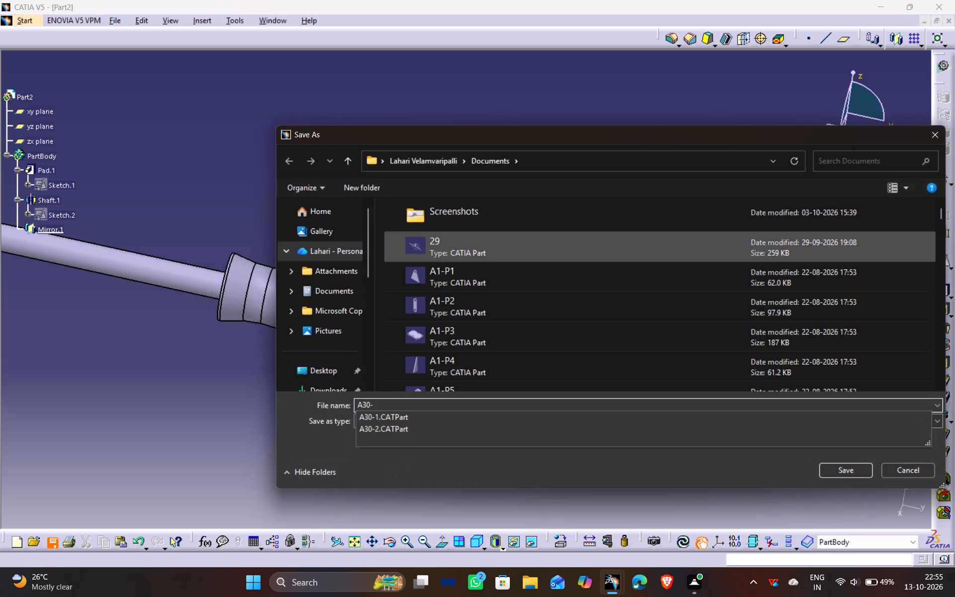
{"action": "key", "text": "3"}
{"action": "key", "text": "Return"}
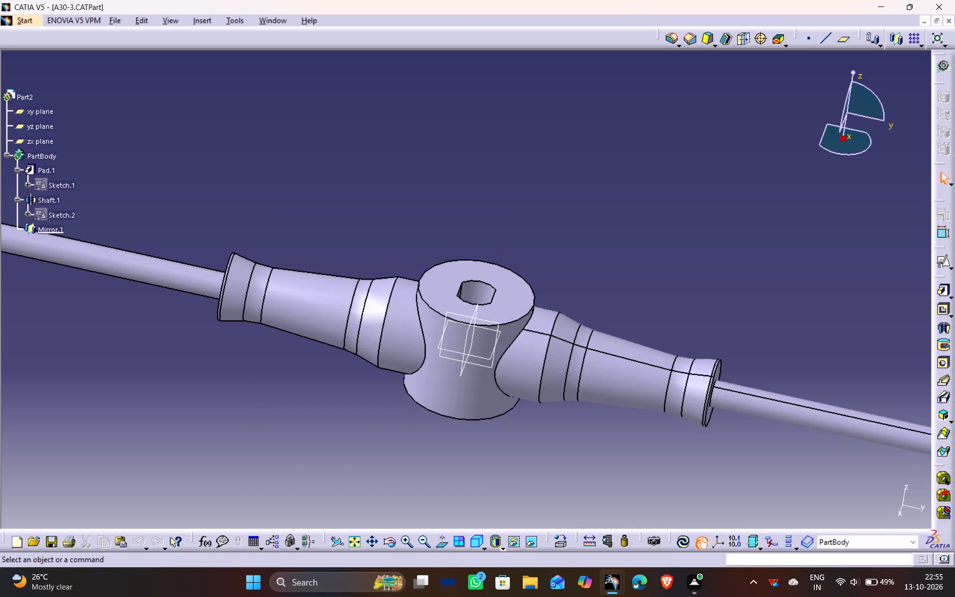
Start a new part in the Part Design workbench.
{"action": "left_click", "coordinate": [20, 22]}
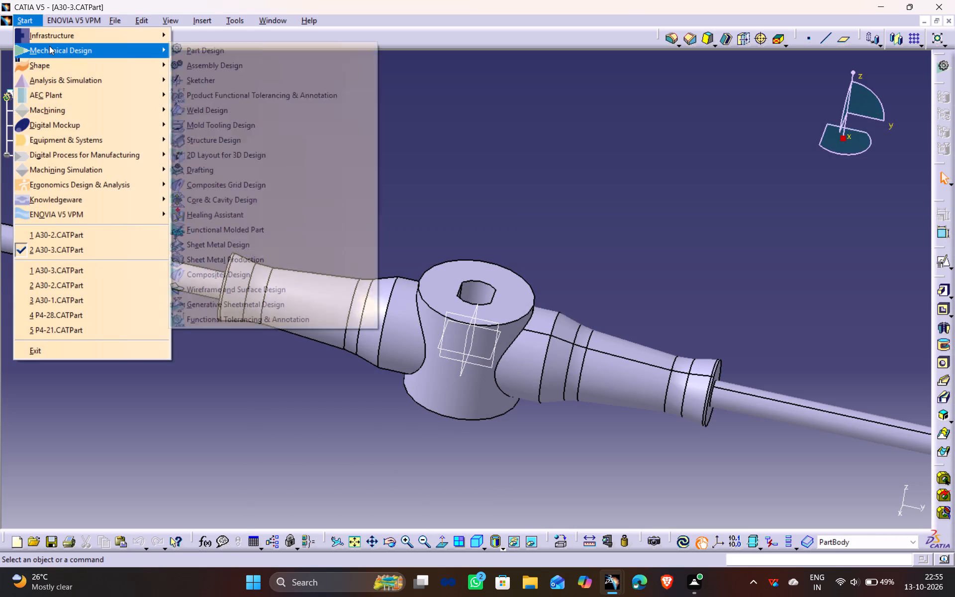
{"action": "left_click", "coordinate": [187, 51]}
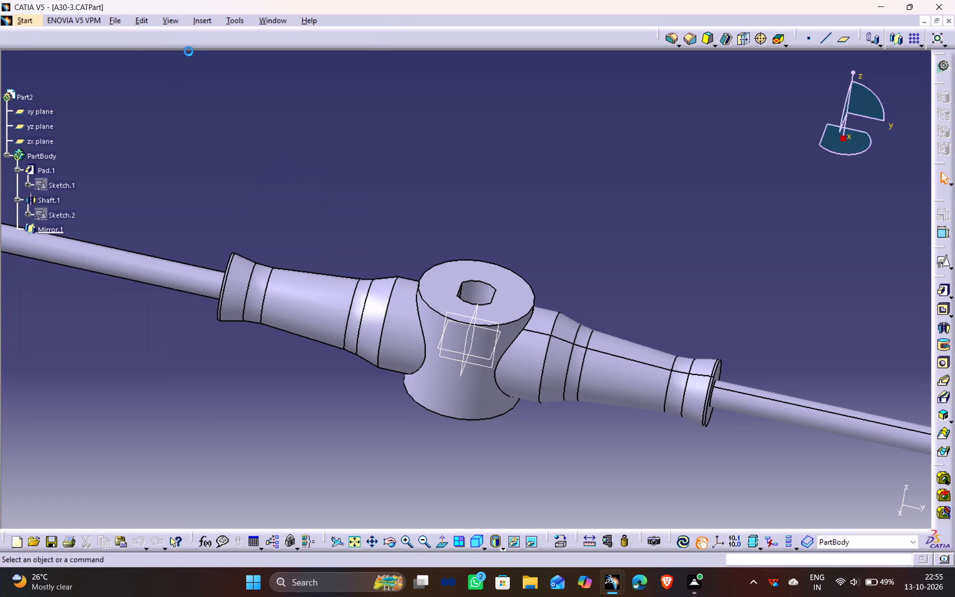
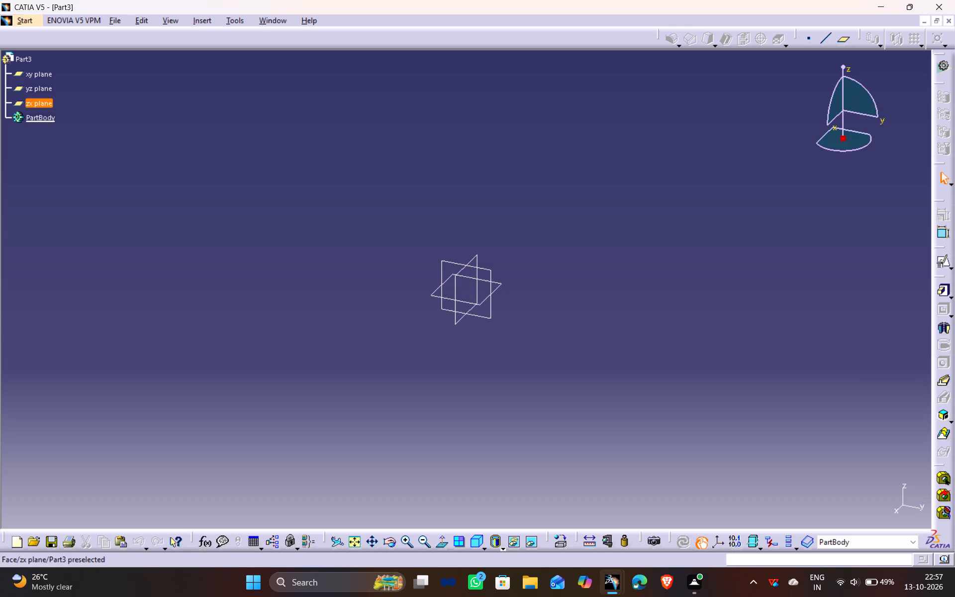
Start a positioned sketch on the yz plane.
{"action": "middle_click_drag", "start_coordinate": [495, 242], "coordinate": [445, 340]}
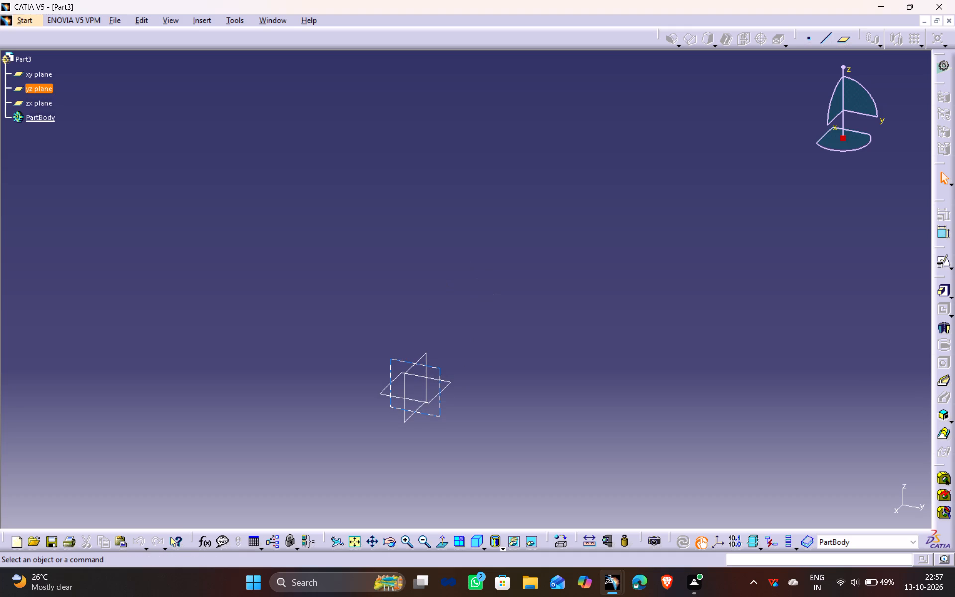
{"action": "left_click", "coordinate": [435, 367]}
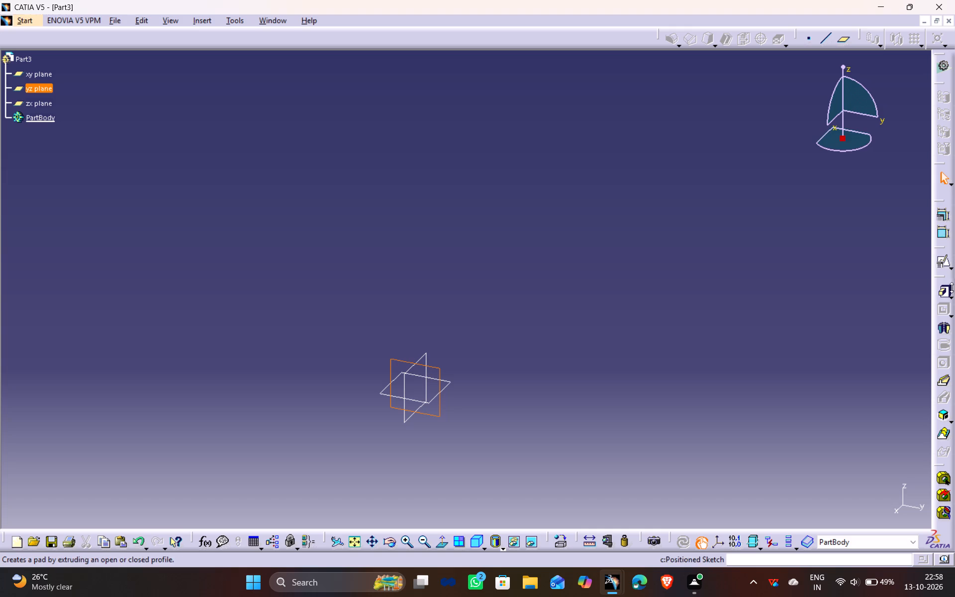
{"action": "left_click", "coordinate": [946, 266]}
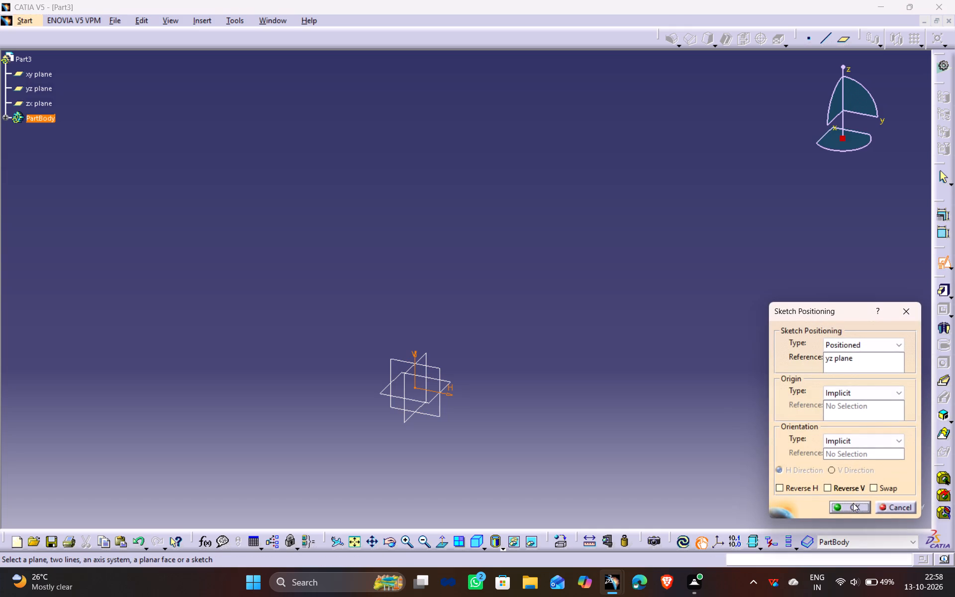
{"action": "left_click", "coordinate": [849, 507]}
Draw a centered rectangle about 108 mm wide, with its center on the vertical axis just above the origin.
{"action": "middle_click_drag", "start_coordinate": [458, 278], "coordinate": [520, 290]}
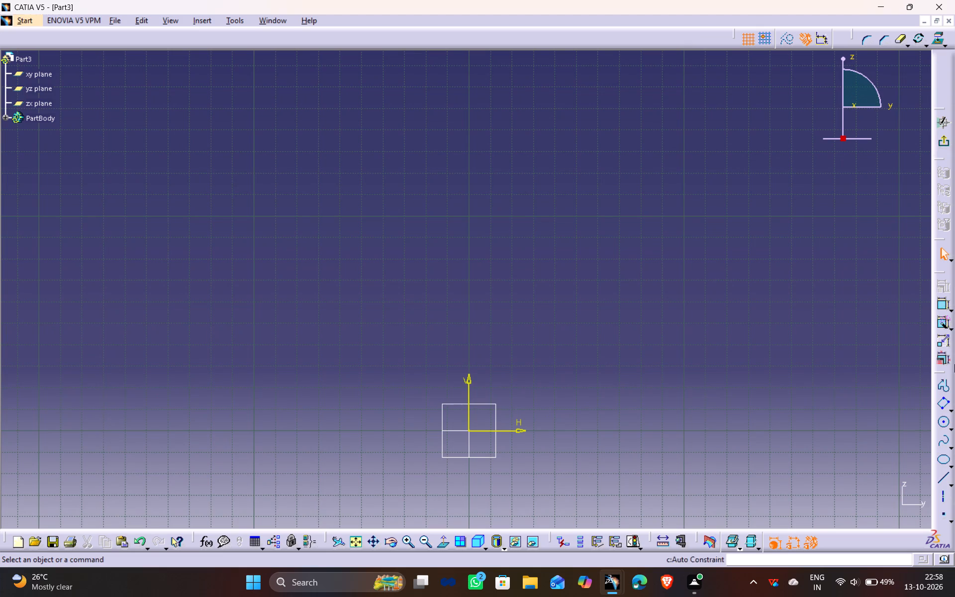
{"action": "left_click", "coordinate": [941, 389]}
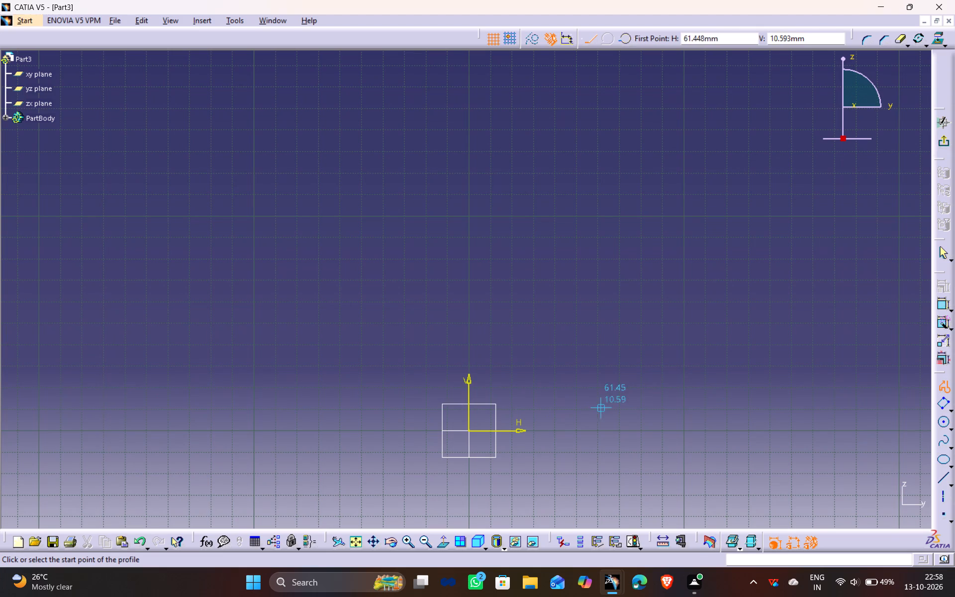
{"action": "left_click", "coordinate": [954, 411]}
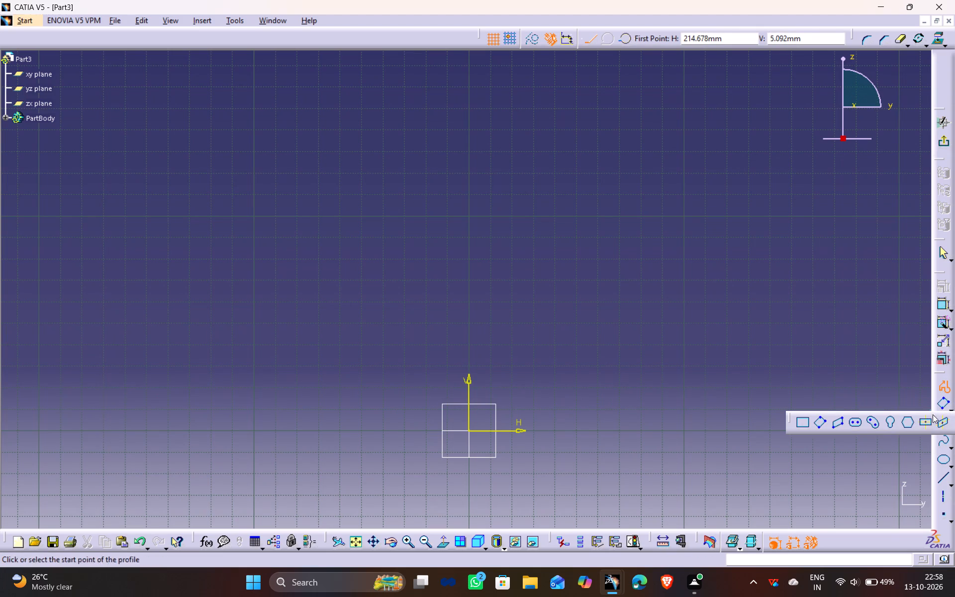
{"action": "left_click", "coordinate": [925, 422]}
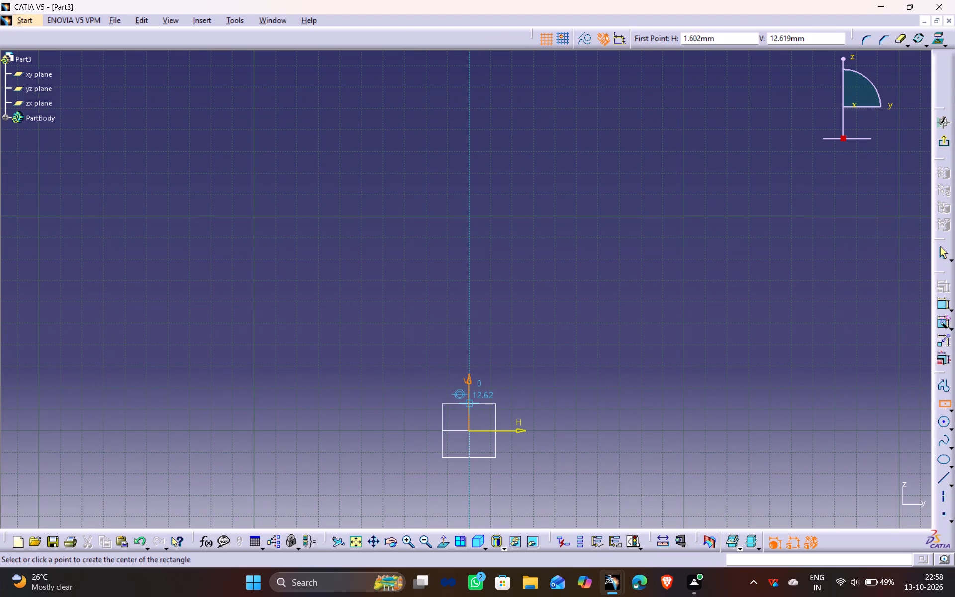
{"action": "left_click", "coordinate": [467, 404]}
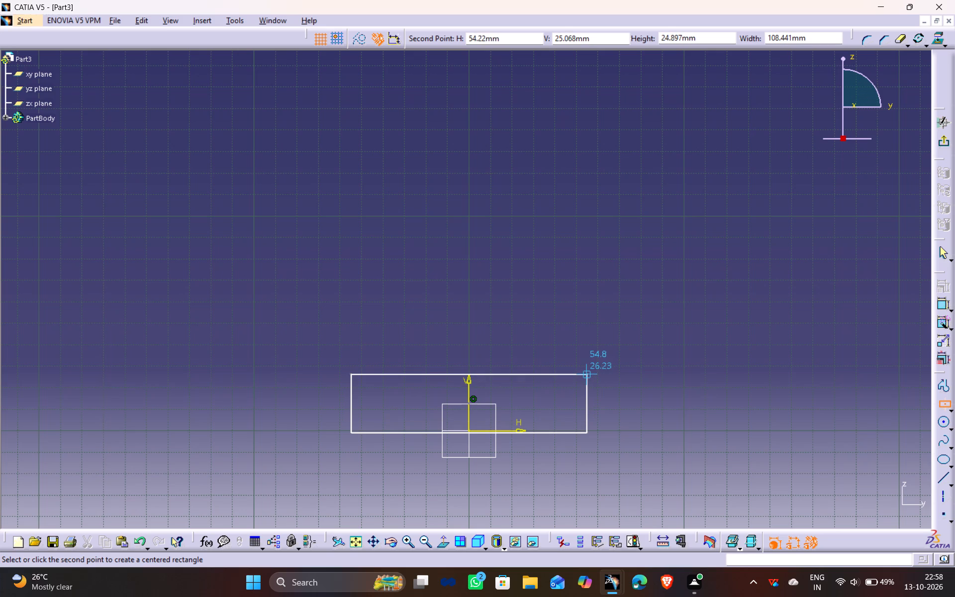
{"action": "left_click", "coordinate": [586, 379]}
{"action": "left_click", "coordinate": [479, 344]}
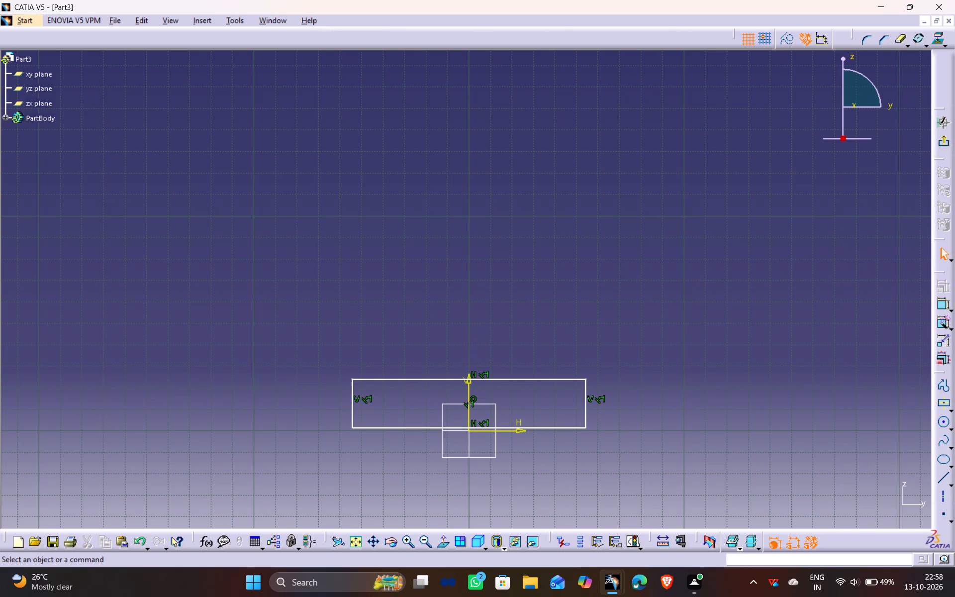
{"action": "right_click", "coordinate": [403, 325]}
Constrain the rectangle's bottom edge coincident with the horizontal sketch axis.
{"action": "left_click", "coordinate": [507, 427]}
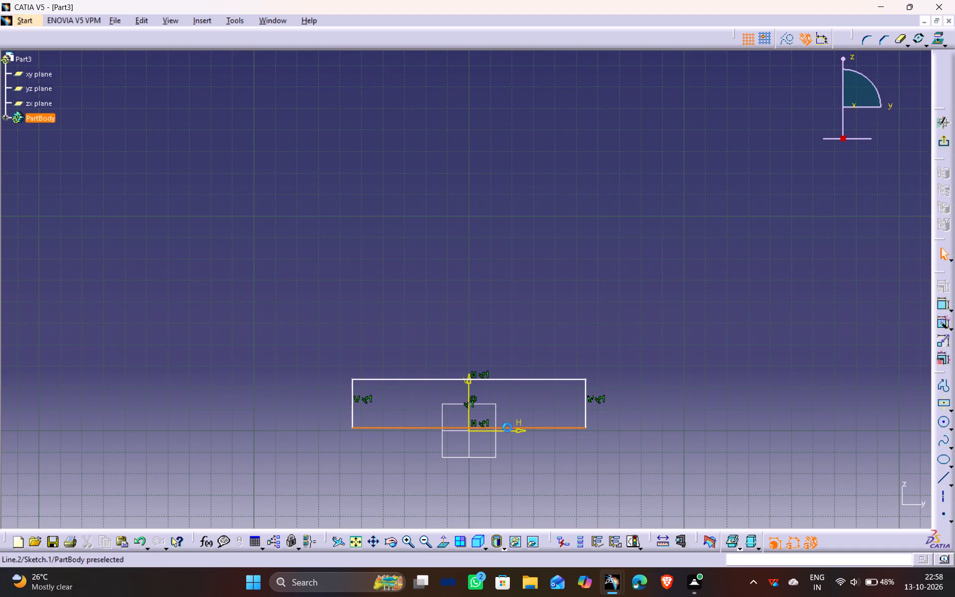
{"action": "left_click", "coordinate": [506, 431], "text": "ctrl"}
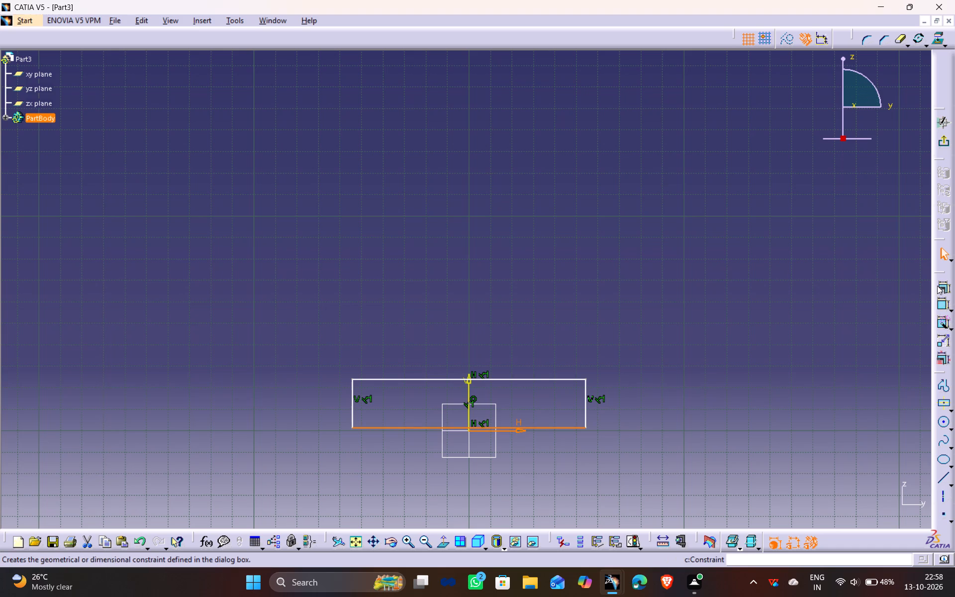
{"action": "left_click", "coordinate": [942, 281]}
{"action": "left_click", "coordinate": [878, 393]}
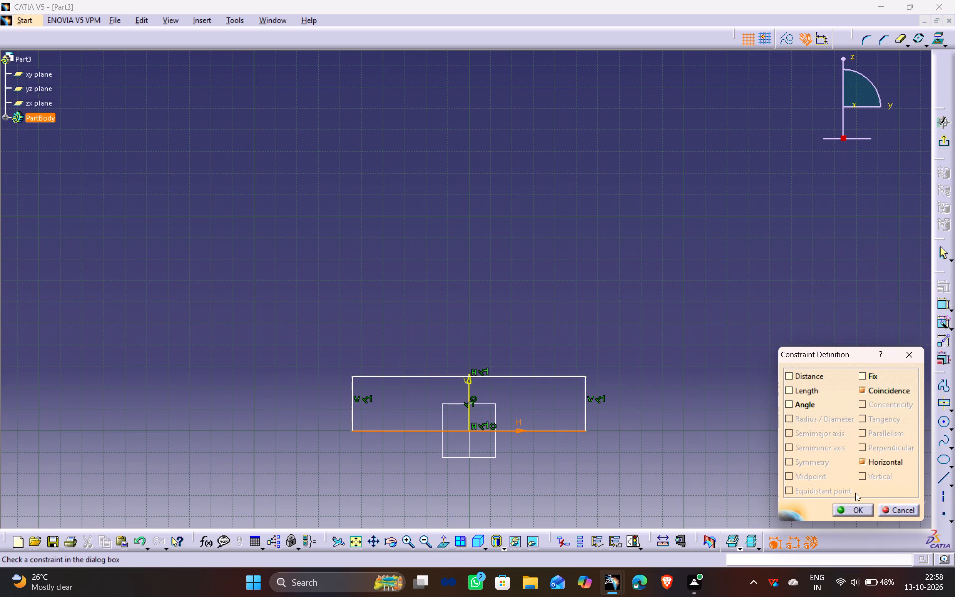
{"action": "left_click", "coordinate": [854, 513]}
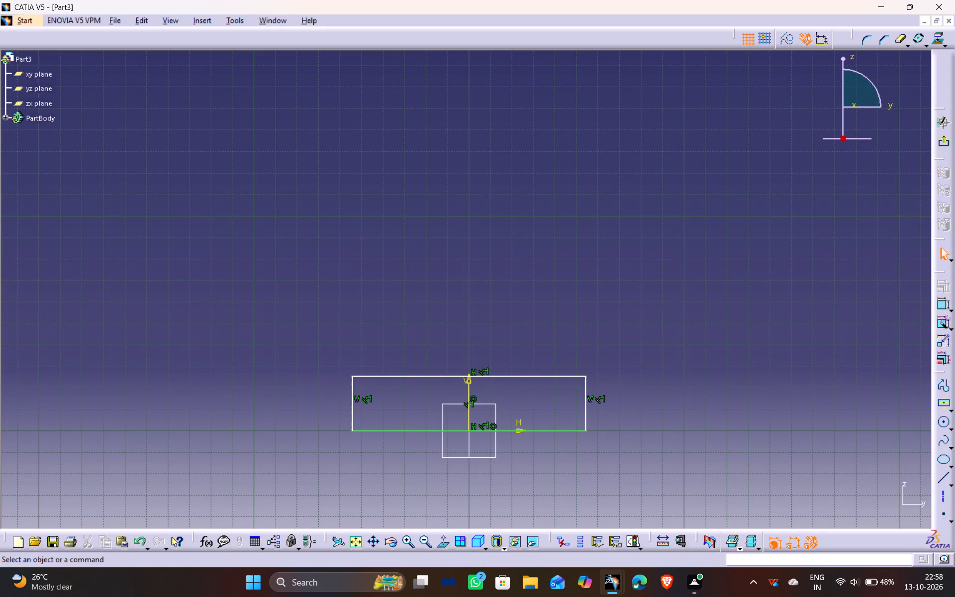
Dimension the rectangle's height and set it to 8 mm.
{"action": "left_click", "coordinate": [584, 400]}
{"action": "left_click", "coordinate": [581, 412]}
{"action": "left_click", "coordinate": [584, 412]}
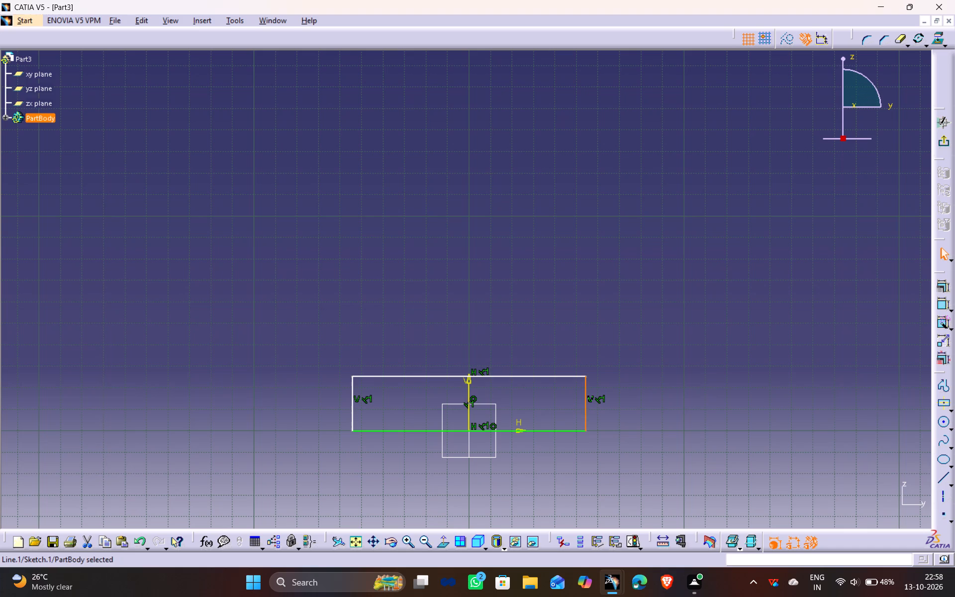
{"action": "left_click", "coordinate": [943, 300]}
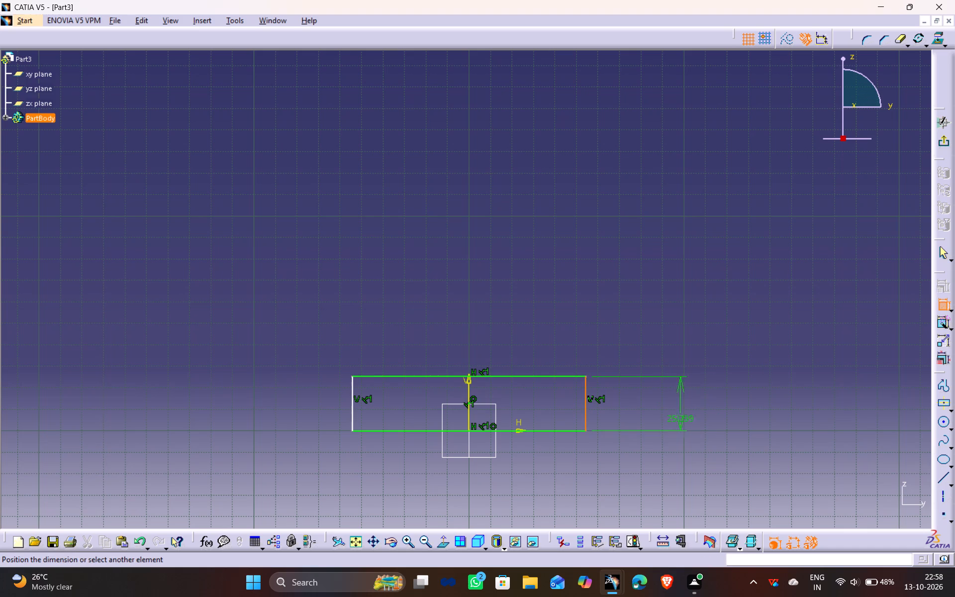
{"action": "left_click", "coordinate": [732, 455]}
{"action": "double_click", "coordinate": [732, 449]}
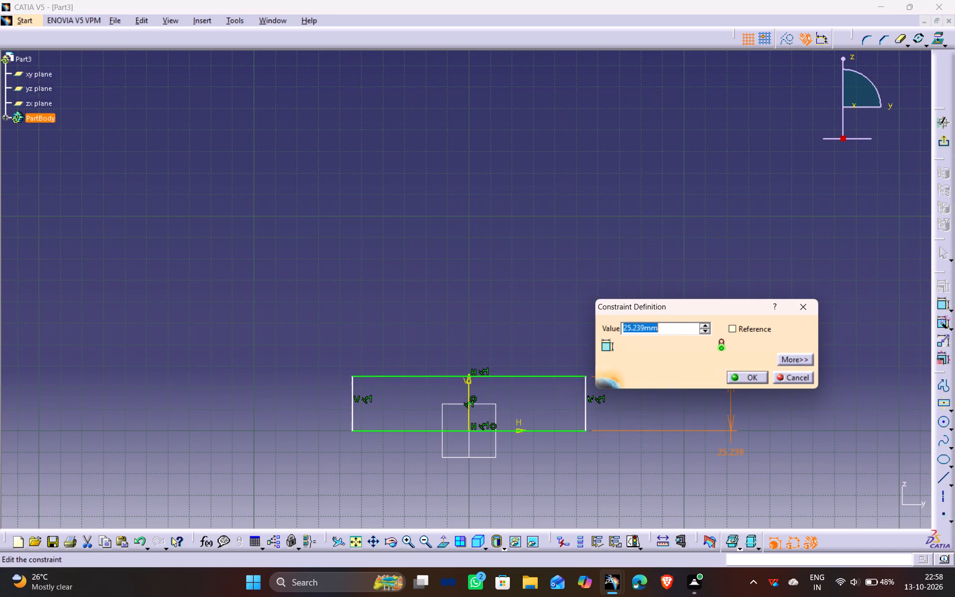
{"action": "key", "text": "8"}
{"action": "key", "text": "Return"}
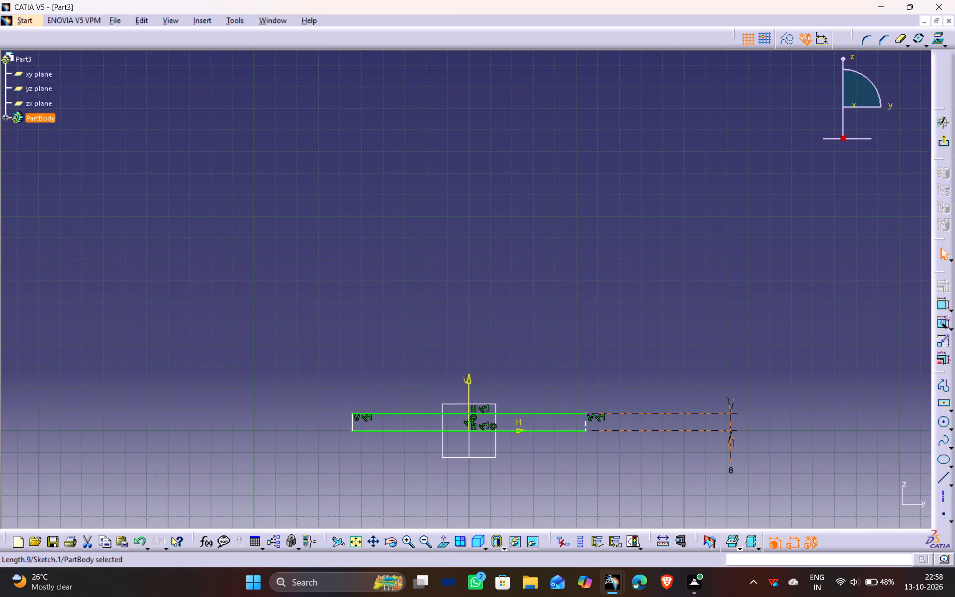
{"action": "left_click", "coordinate": [476, 308]}
Sketch a closed bar profile about 124 mm wide well above the rectangle, with a V notch whose tip lies on the vertical axis.
{"action": "middle_click_drag", "start_coordinate": [328, 354], "coordinate": [349, 320]}
{"action": "middle_click_drag", "start_coordinate": [386, 254], "coordinate": [390, 274], "text": "ctrl"}
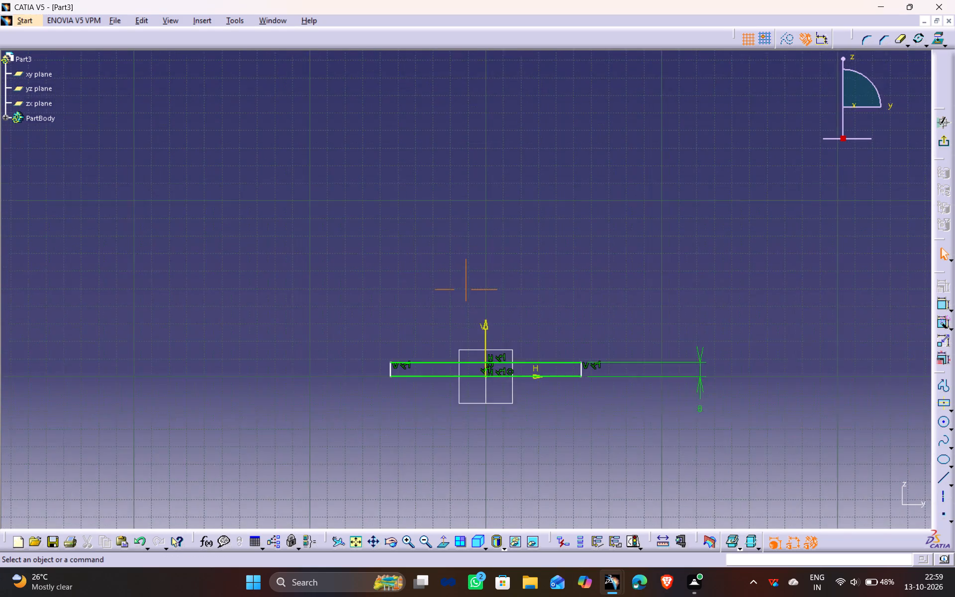
{"action": "middle_click_drag", "start_coordinate": [390, 274], "coordinate": [390, 276], "text": "ctrl"}
{"action": "middle_click_drag", "start_coordinate": [424, 273], "coordinate": [413, 297]}
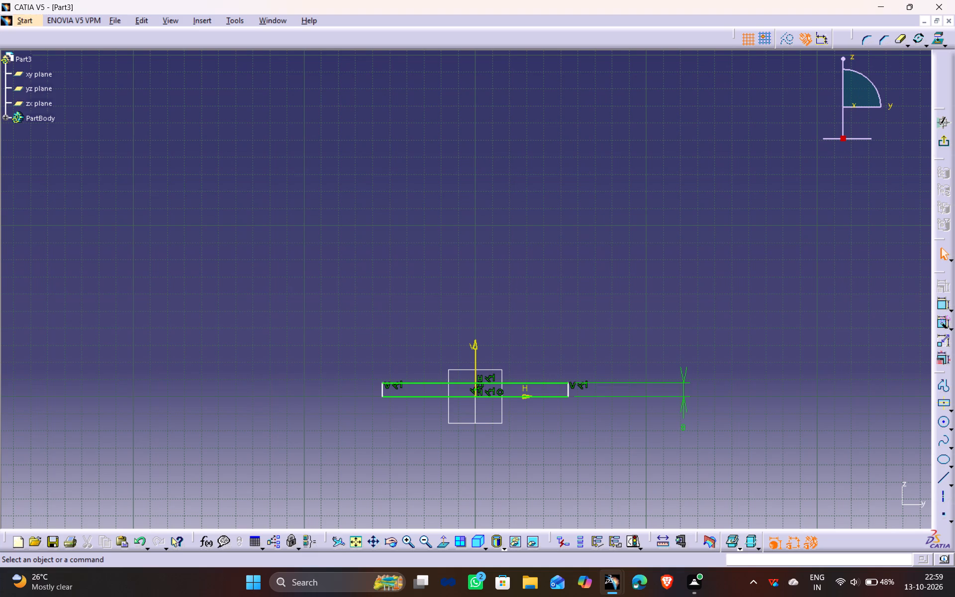
{"action": "middle_click_drag", "start_coordinate": [479, 198], "coordinate": [477, 294]}
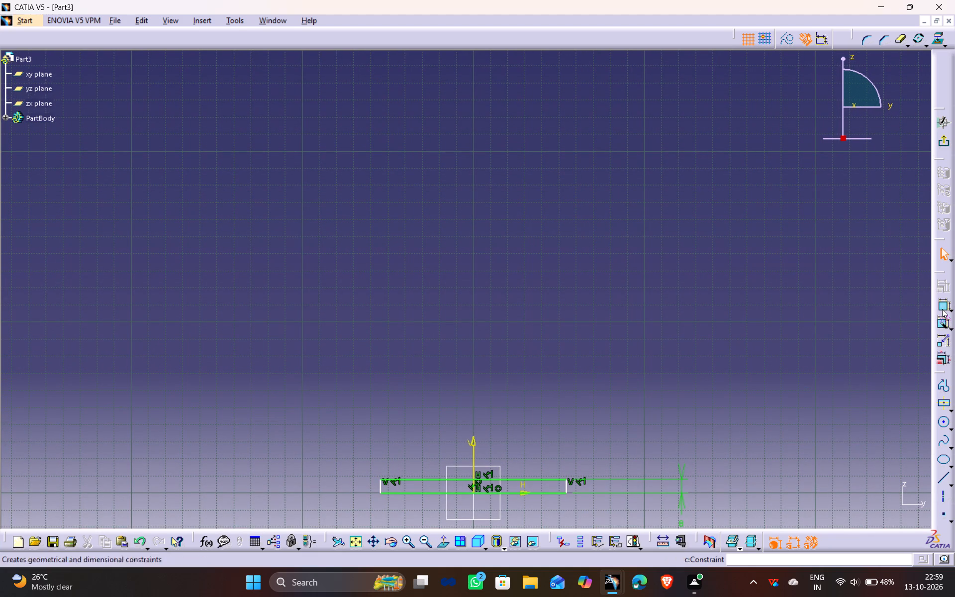
{"action": "left_click", "coordinate": [940, 379]}
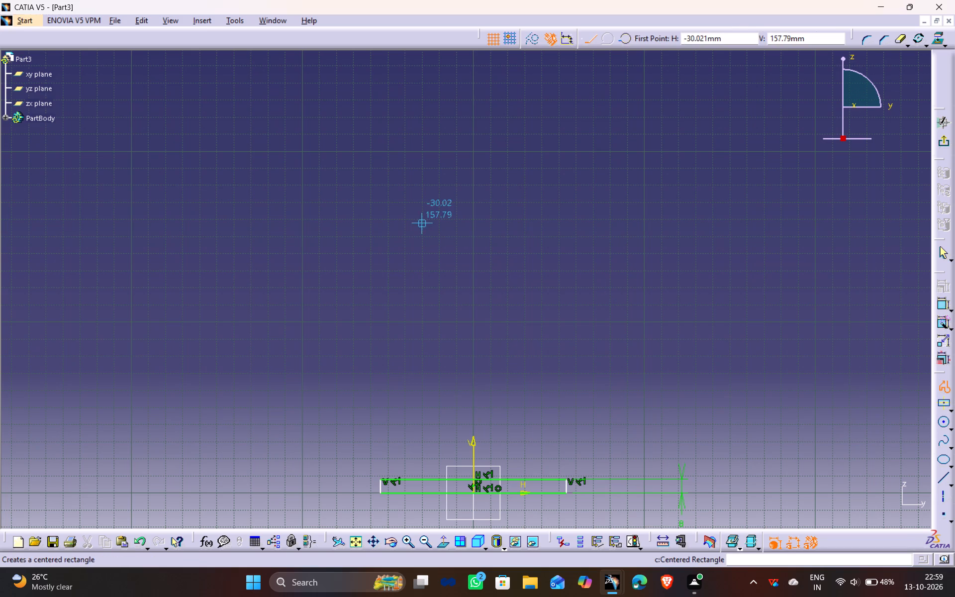
{"action": "left_click", "coordinate": [362, 217]}
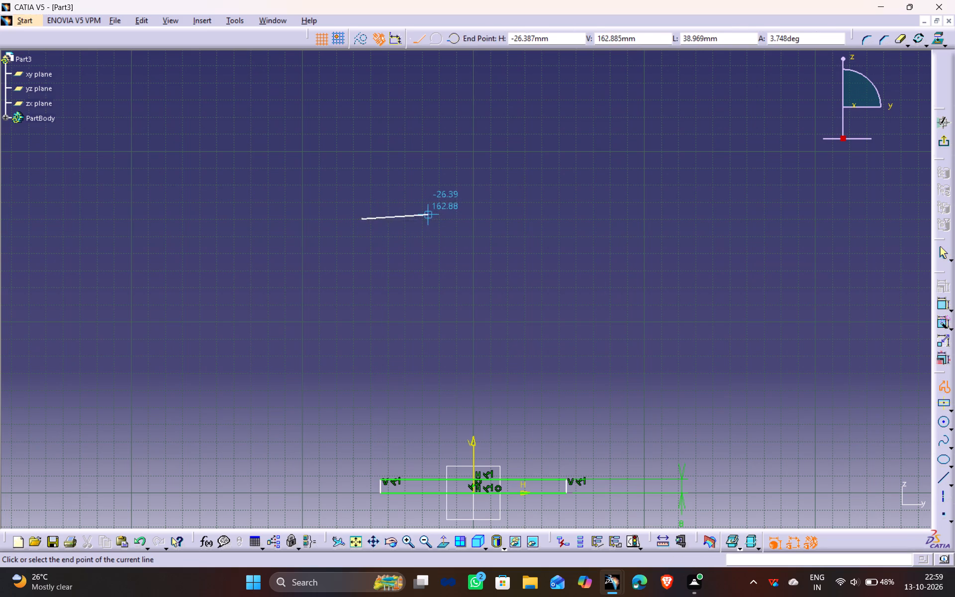
{"action": "left_click", "coordinate": [434, 217]}
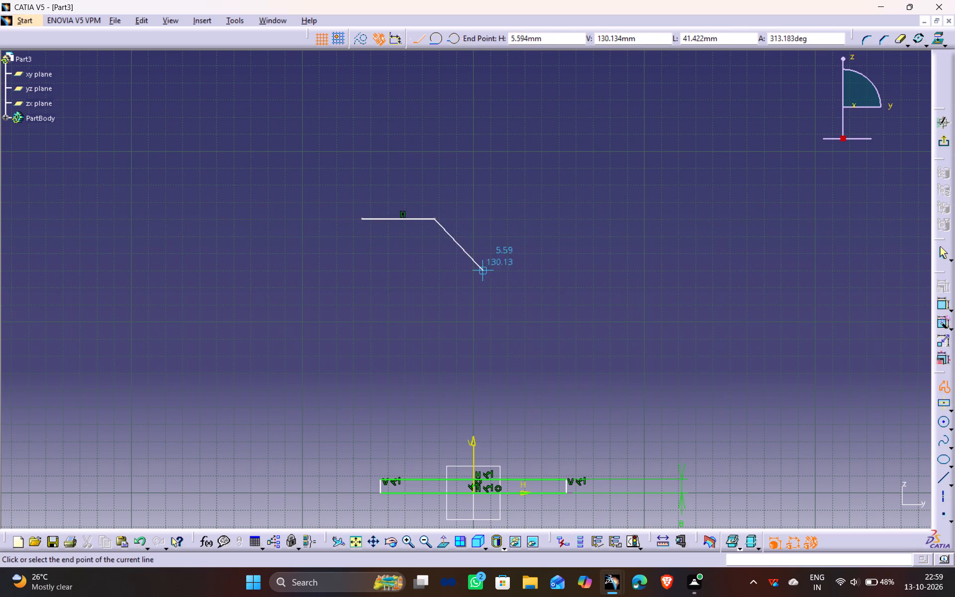
{"action": "left_click", "coordinate": [472, 262]}
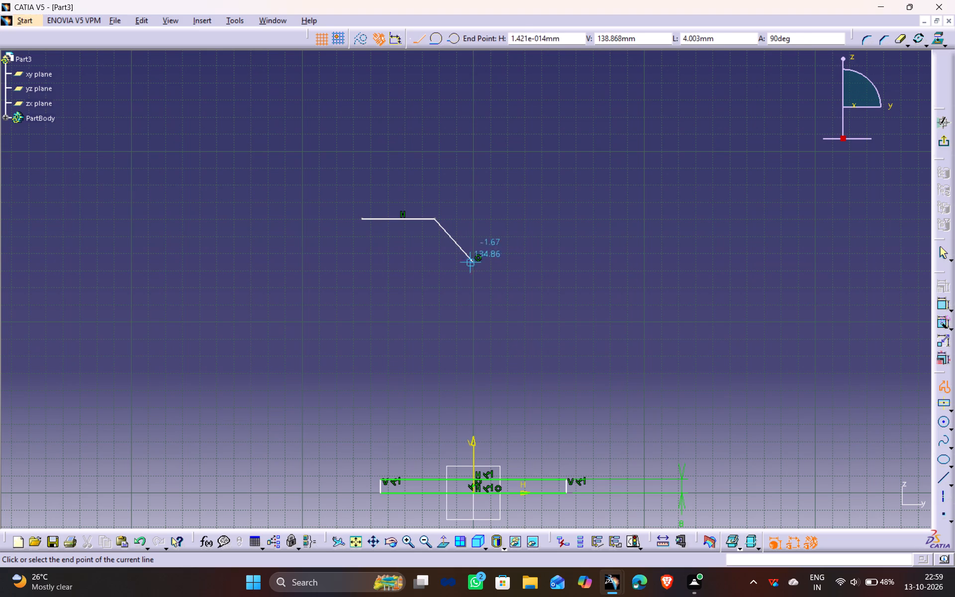
{"action": "left_click", "coordinate": [511, 218]}
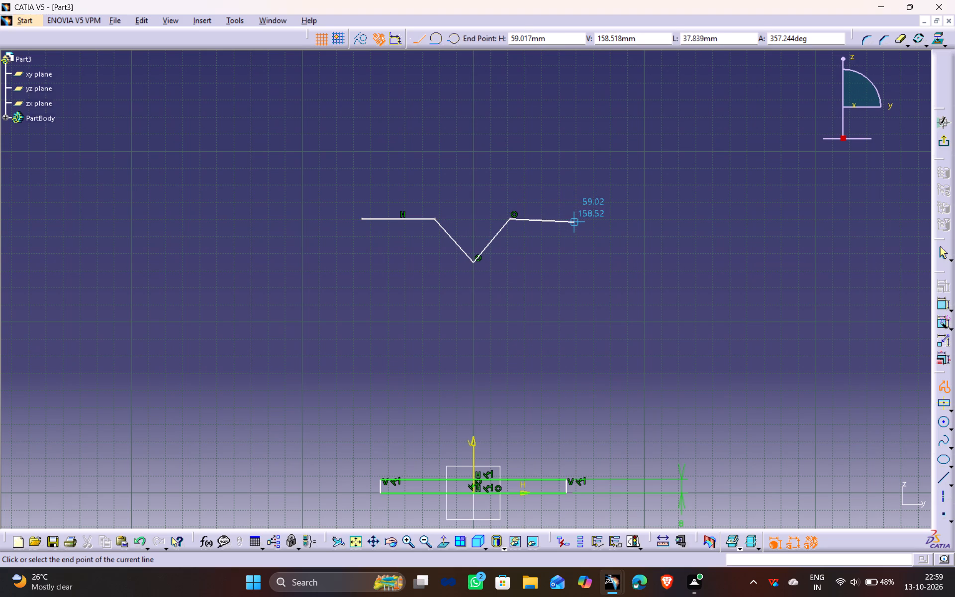
{"action": "left_click", "coordinate": [574, 222]}
{"action": "left_click", "coordinate": [575, 247]}
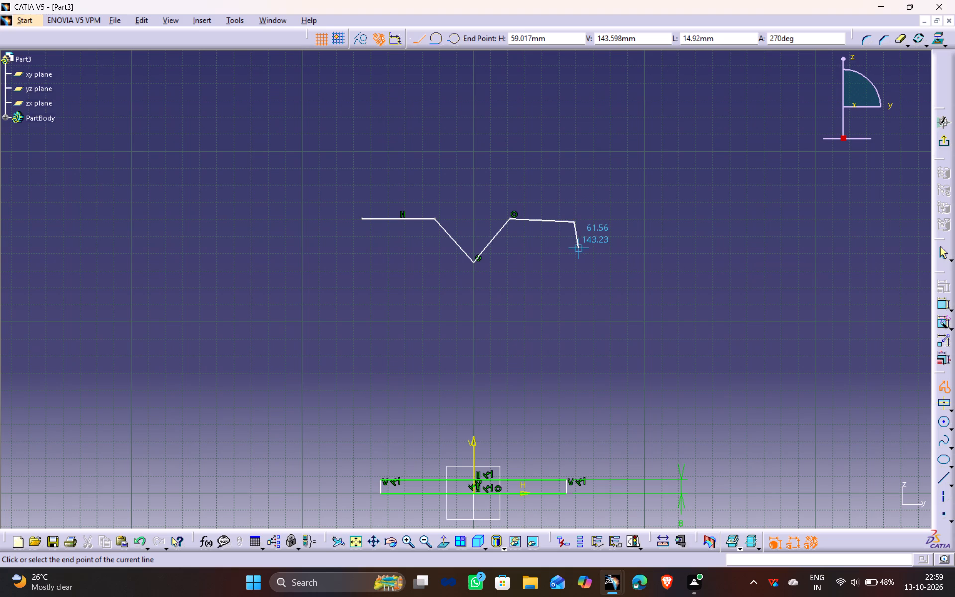
{"action": "left_click", "coordinate": [517, 248]}
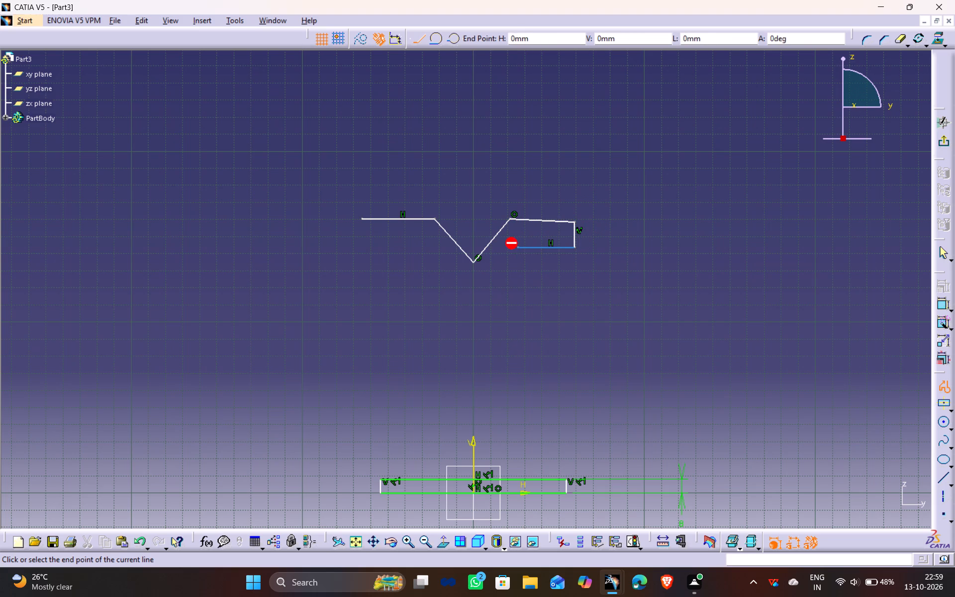
{"action": "left_click", "coordinate": [412, 248]}
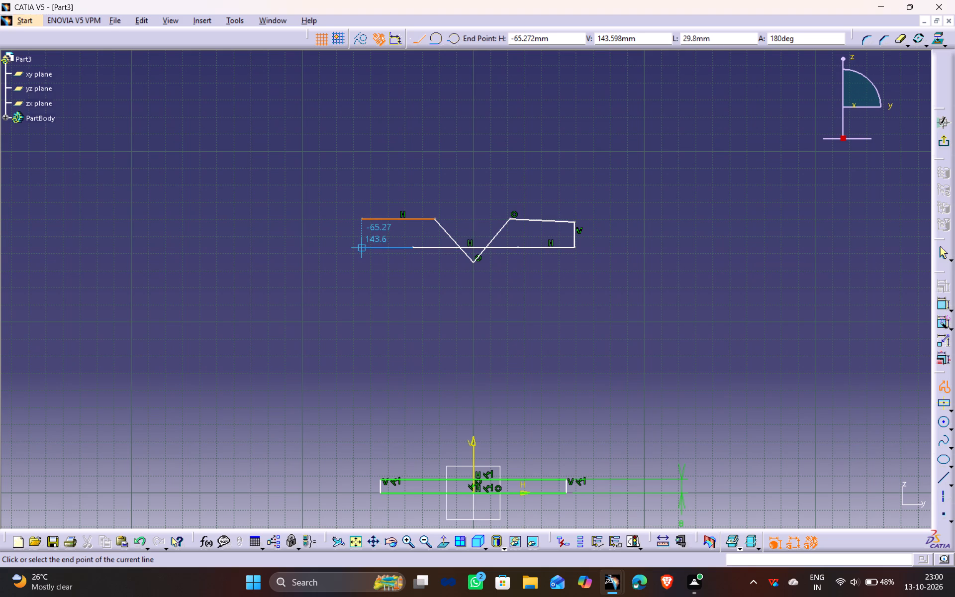
{"action": "left_click", "coordinate": [362, 247]}
{"action": "left_click", "coordinate": [362, 217]}
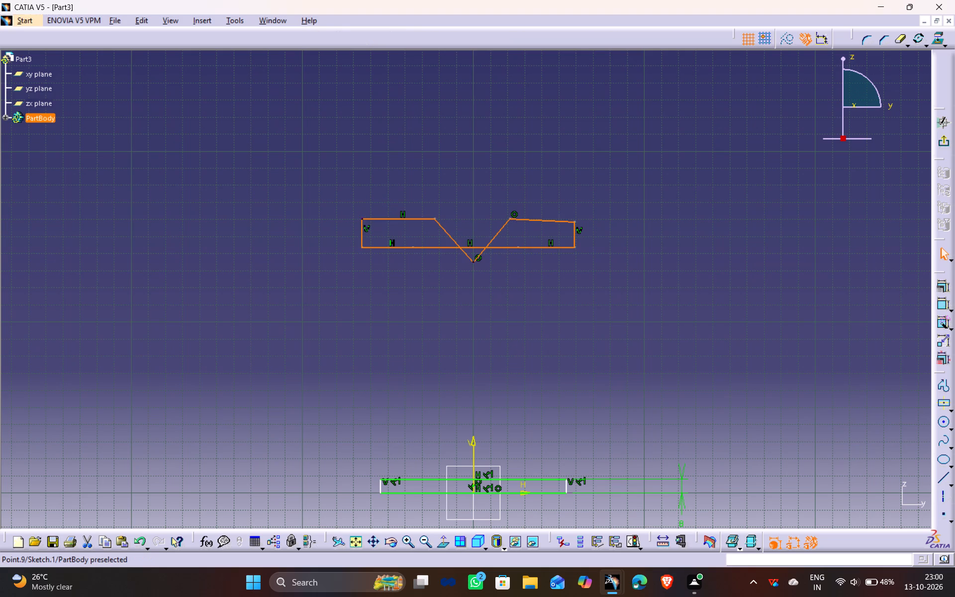
Delete the middle bottom line segment that crosses the V notch of the upper profile.
{"action": "middle_click_drag", "start_coordinate": [485, 331], "coordinate": [484, 265], "text": "ctrl"}
{"action": "left_click", "coordinate": [484, 202]}
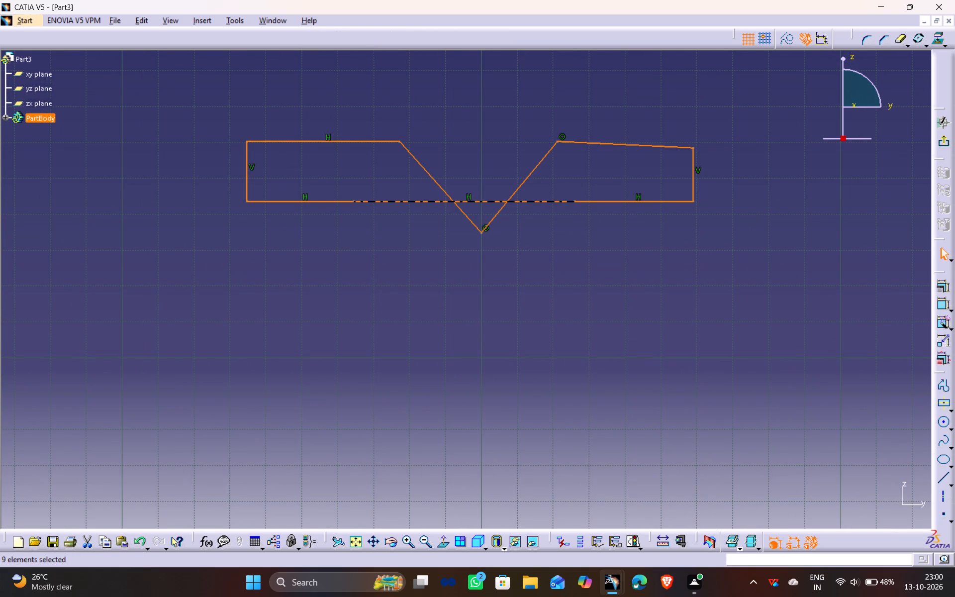
{"action": "left_click", "coordinate": [490, 174]}
{"action": "left_click", "coordinate": [478, 202]}
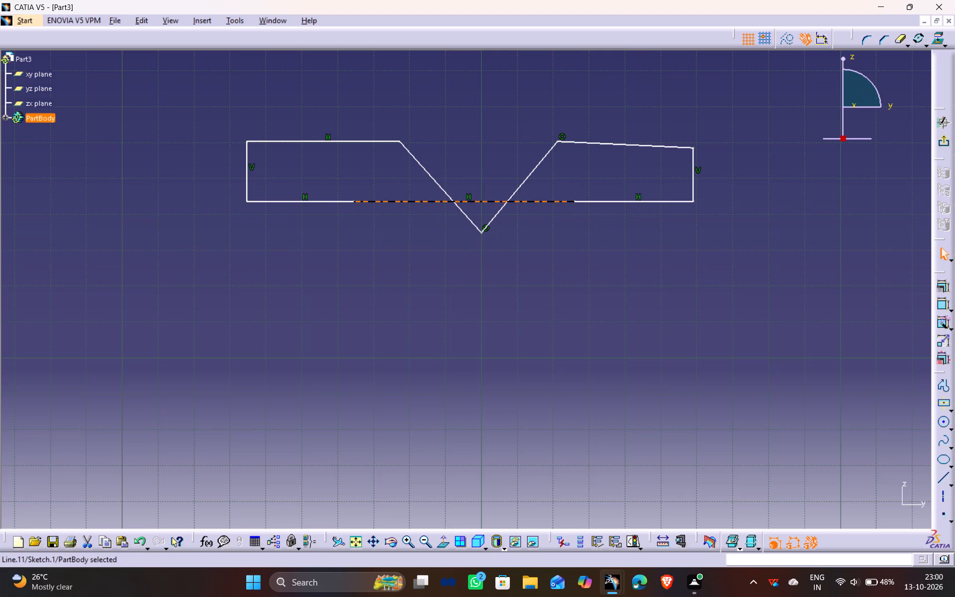
{"action": "key", "text": "Delete"}
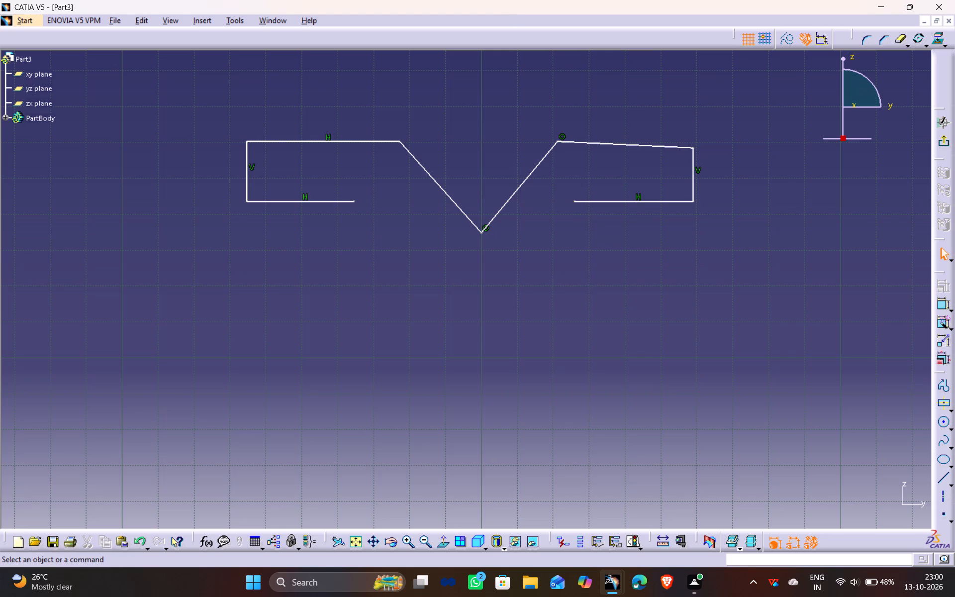
Constrain the sloping top edge to the right of the V notch in the upper profile as horizontal.
{"action": "middle_click_drag", "start_coordinate": [472, 89], "coordinate": [493, 156], "text": "ctrl"}
{"action": "left_click", "coordinate": [544, 223]}
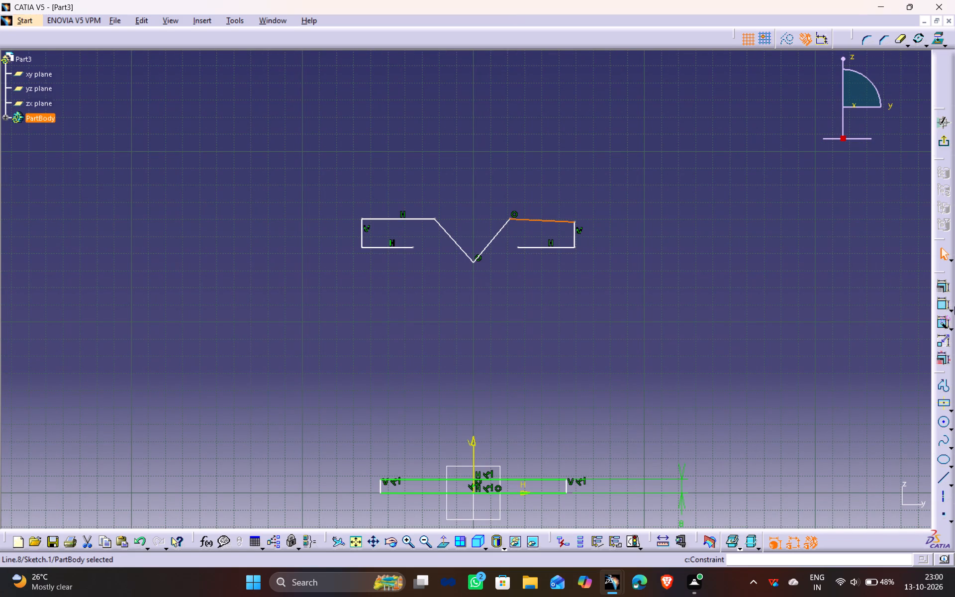
{"action": "left_click", "coordinate": [946, 282]}
{"action": "left_click", "coordinate": [880, 459]}
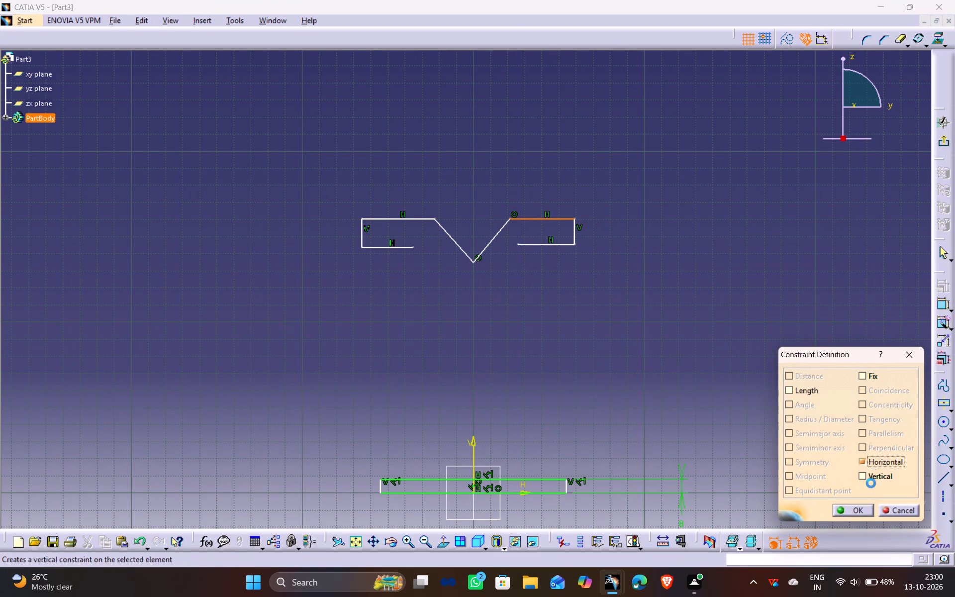
{"action": "left_click", "coordinate": [858, 504]}
Constrain the two top edges on either side of the V notch coincident with each other.
{"action": "left_click", "coordinate": [415, 220], "text": "ctrl"}
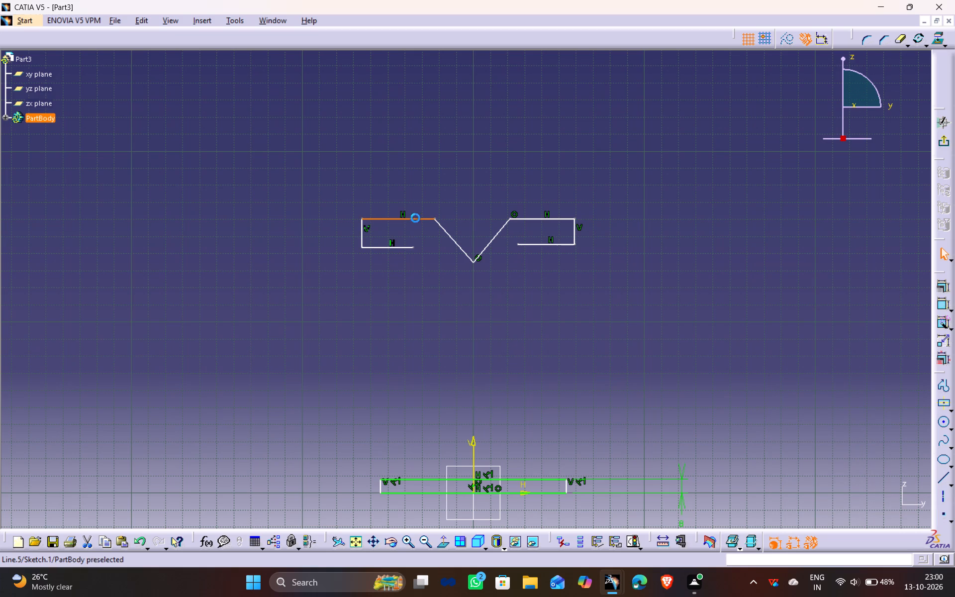
{"action": "left_click", "coordinate": [541, 217], "text": "ctrl"}
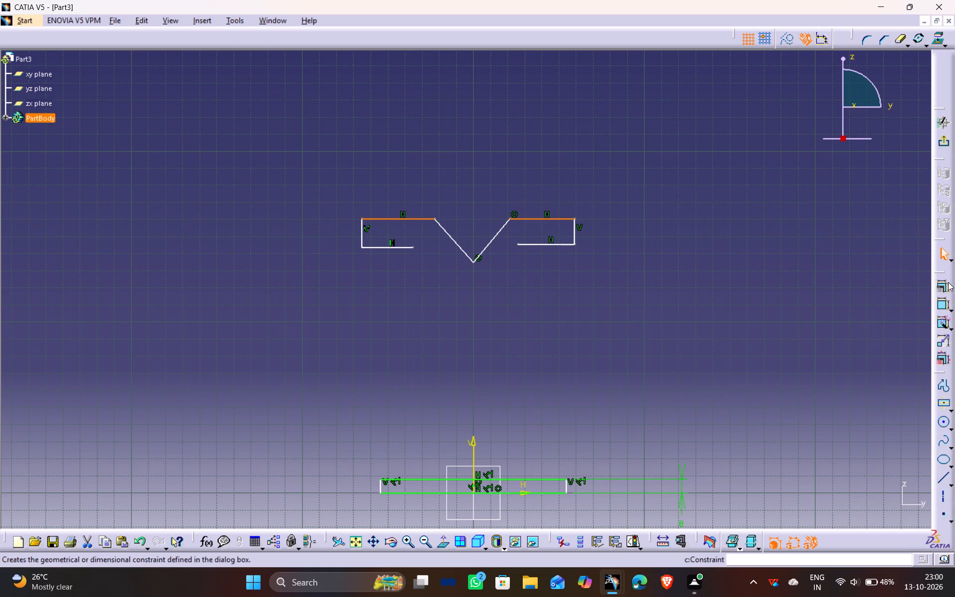
{"action": "left_click", "coordinate": [948, 282]}
{"action": "left_click", "coordinate": [895, 387]}
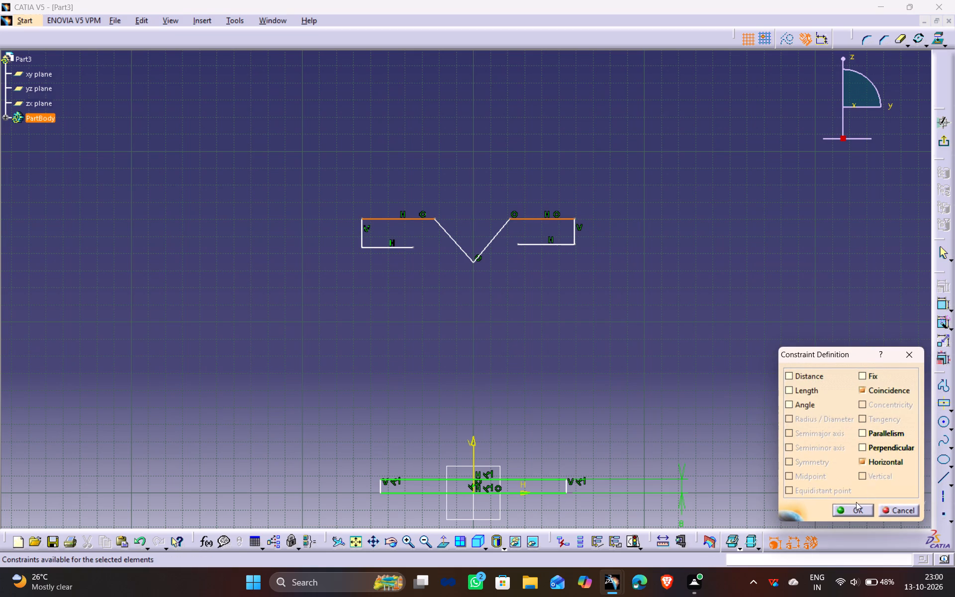
{"action": "left_click", "coordinate": [854, 509]}
{"action": "left_click", "coordinate": [464, 351]}
Dimension the length of the V notch's left flank and set it to 20 mm.
{"action": "middle_click_drag", "start_coordinate": [473, 315], "coordinate": [485, 334]}
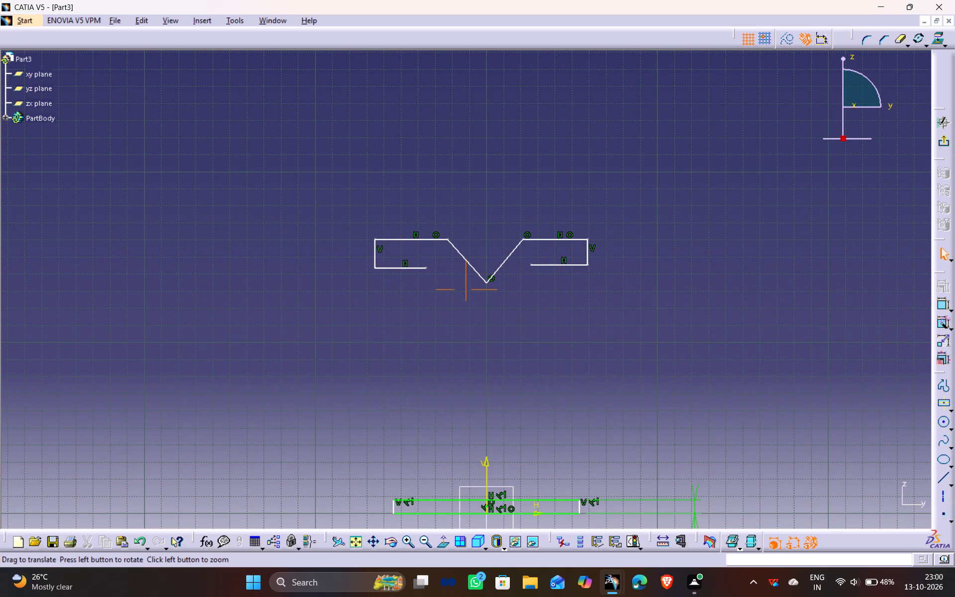
{"action": "left_click", "coordinate": [470, 262]}
{"action": "left_click", "coordinate": [942, 302]}
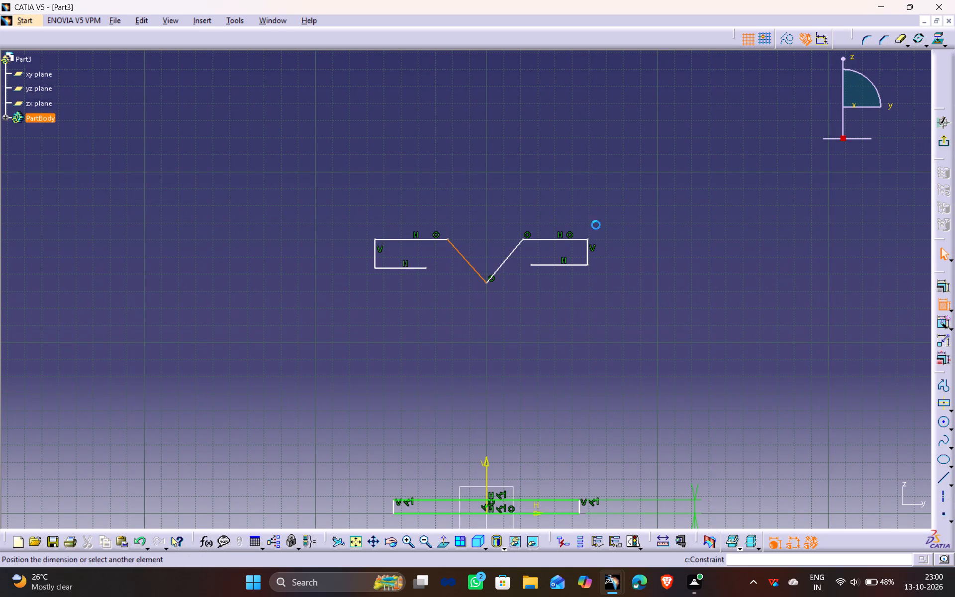
{"action": "left_click", "coordinate": [540, 190]}
{"action": "double_click", "coordinate": [542, 190]}
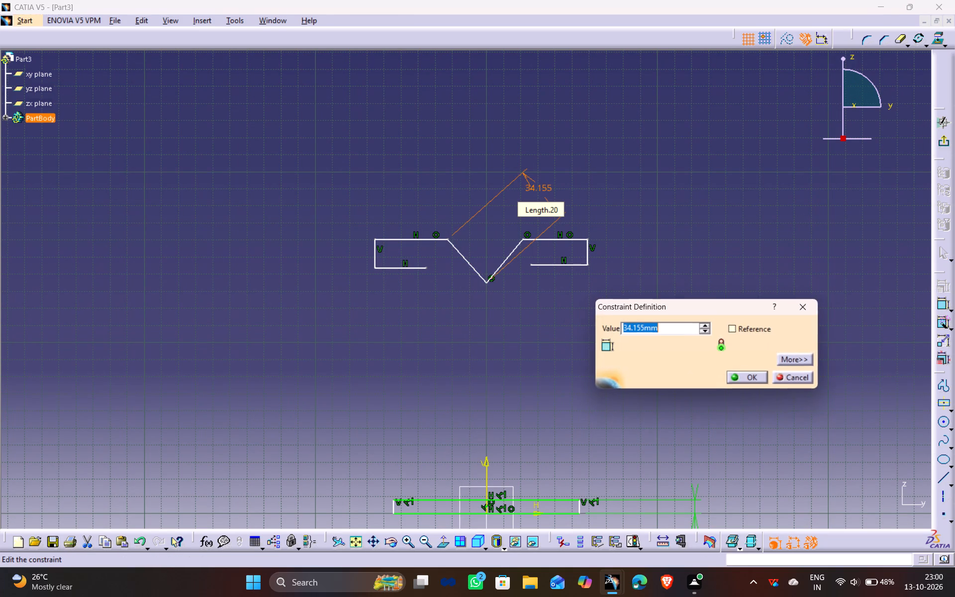
{"action": "type", "text": "20"}
{"action": "key", "text": "Return"}
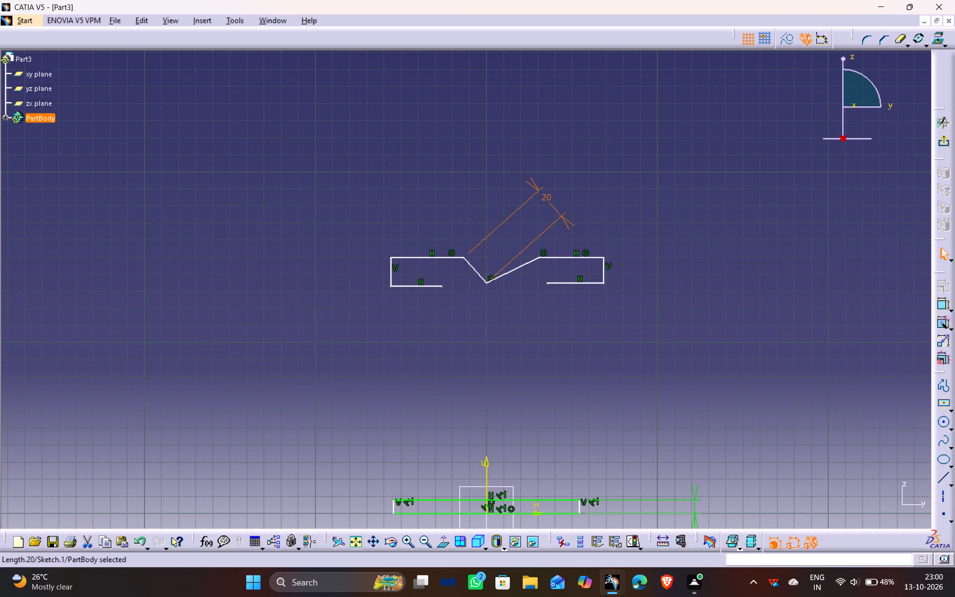
Dimension the length of the V notch's right flank and set it to 20 mm.
{"action": "left_click", "coordinate": [510, 269]}
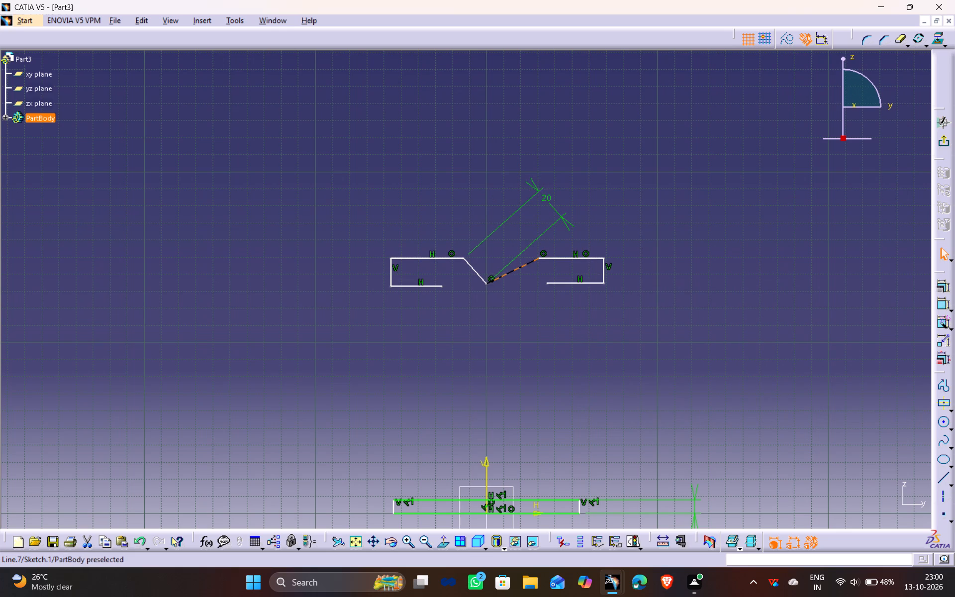
{"action": "left_click", "coordinate": [943, 305]}
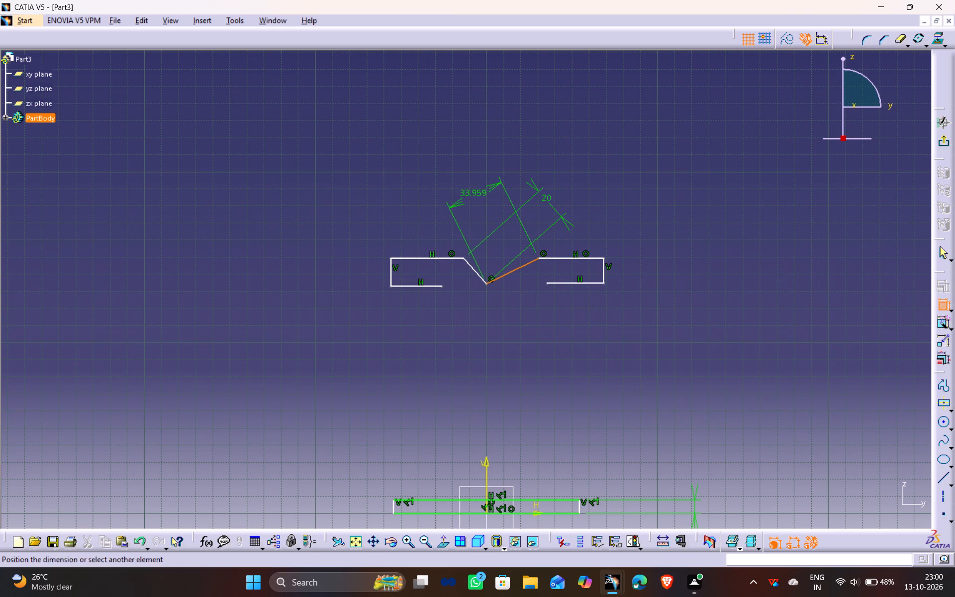
{"action": "left_click", "coordinate": [474, 196]}
{"action": "double_click", "coordinate": [471, 189]}
{"action": "type", "text": "20"}
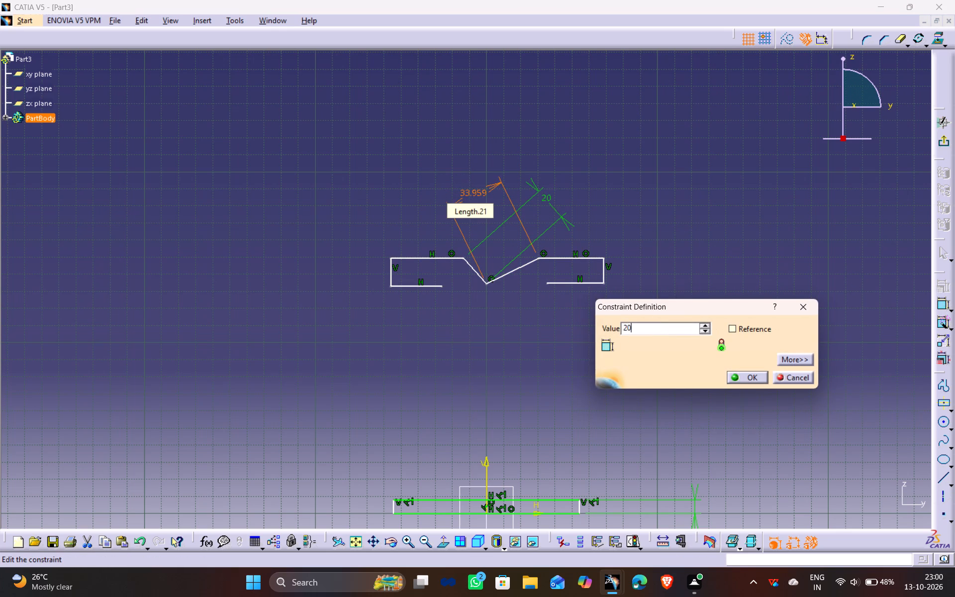
{"action": "key", "text": "Return"}
Dimension the angle between the two V notch flanks and set it to 90°.
{"action": "middle_click_drag", "start_coordinate": [537, 417], "coordinate": [534, 396], "text": "ctrl"}
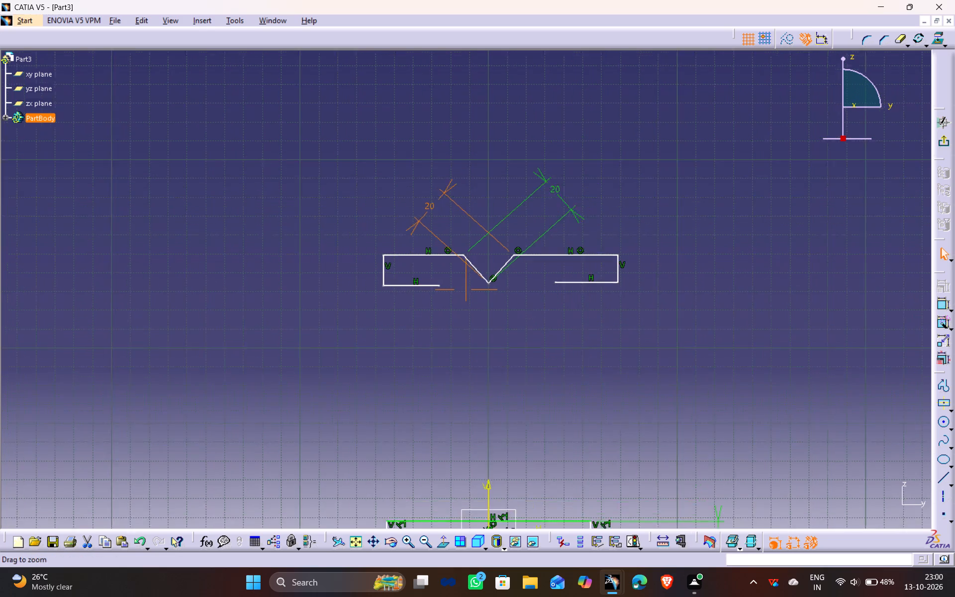
{"action": "middle_click_drag", "start_coordinate": [534, 396], "coordinate": [529, 338], "text": "ctrl"}
{"action": "left_click", "coordinate": [483, 240]}
{"action": "left_click", "coordinate": [542, 242], "text": "ctrl"}
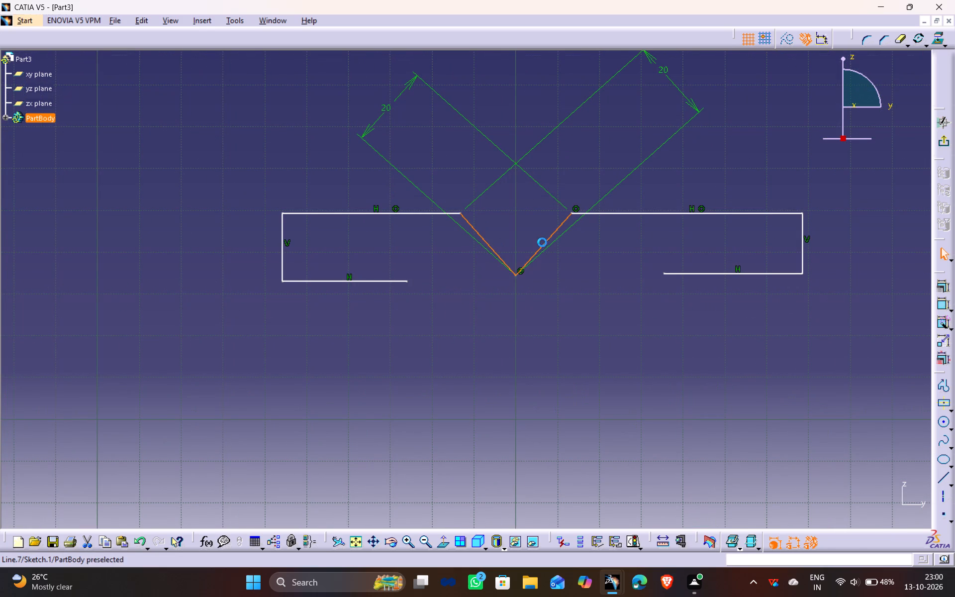
{"action": "left_click", "coordinate": [943, 300]}
{"action": "left_click", "coordinate": [521, 214]}
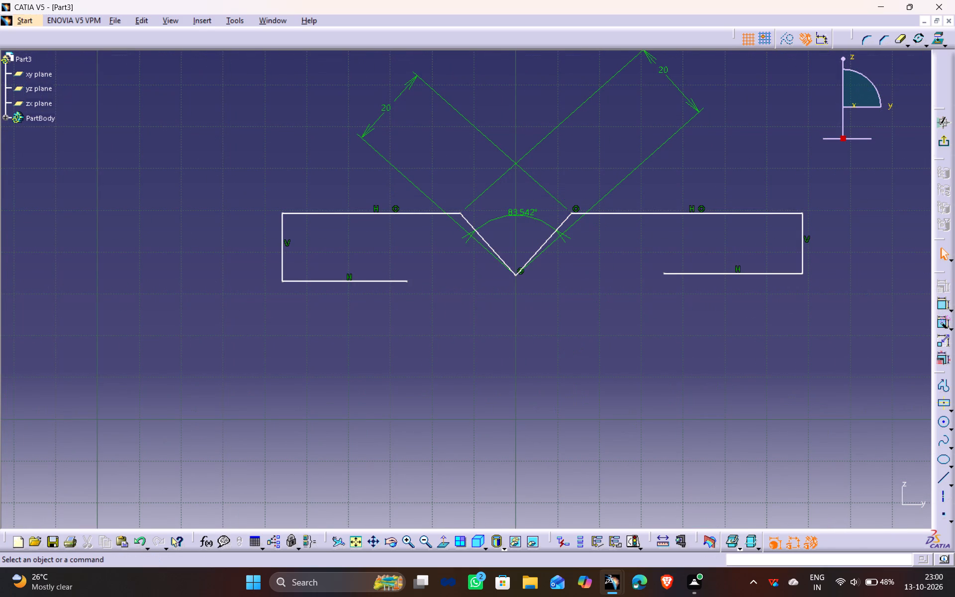
{"action": "double_click", "coordinate": [523, 211]}
{"action": "type", "text": "90"}
{"action": "key", "text": "Return"}
{"action": "left_click_drag", "start_coordinate": [501, 149], "coordinate": [495, 148], "text": "ctrl"}
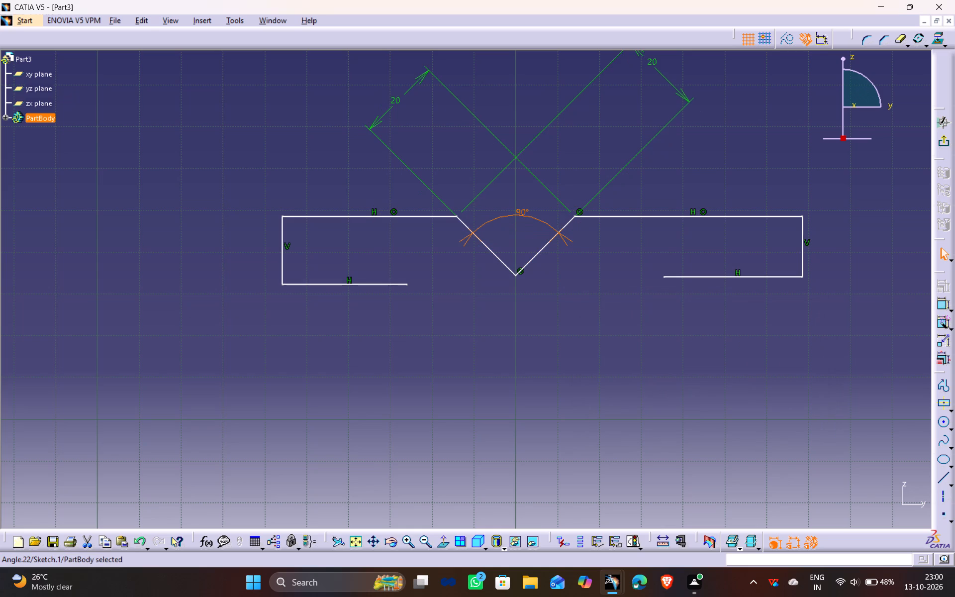
Constrain the upper profile's two vertical end edges symmetric about the vertical sketch axis.
{"action": "middle_click_drag", "start_coordinate": [515, 87], "coordinate": [518, 121], "text": "ctrl"}
{"action": "middle_click_drag", "start_coordinate": [527, 398], "coordinate": [525, 354]}
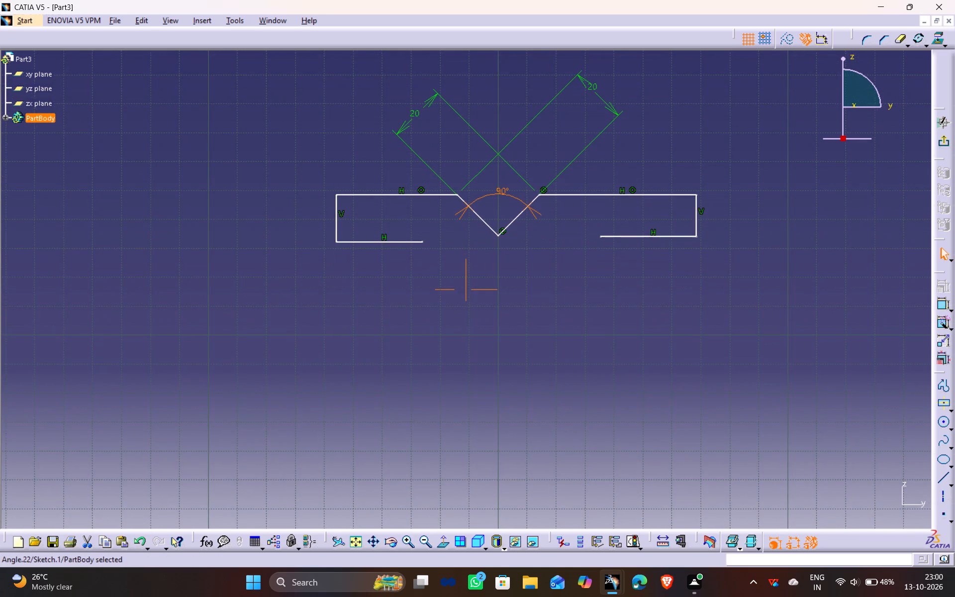
{"action": "middle_click_drag", "start_coordinate": [447, 249], "coordinate": [450, 267], "text": "ctrl"}
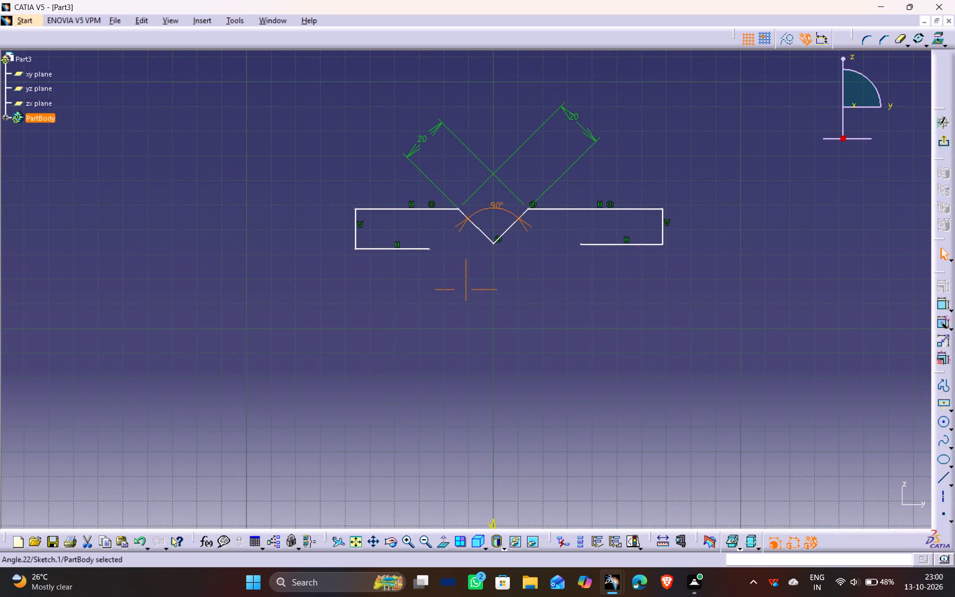
{"action": "middle_click_drag", "start_coordinate": [407, 217], "coordinate": [399, 282]}
{"action": "left_click", "coordinate": [352, 295]}
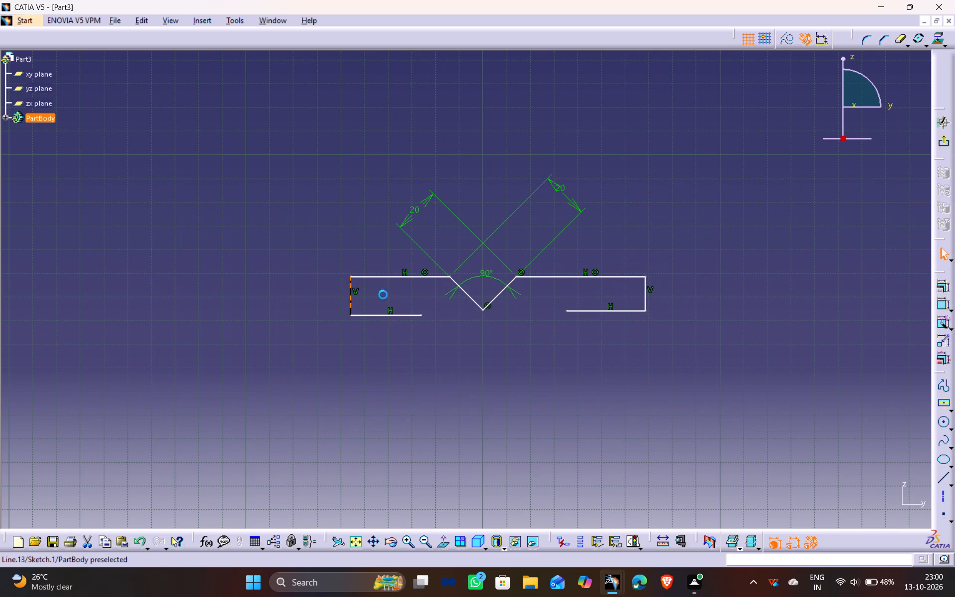
{"action": "left_click", "coordinate": [645, 299], "text": "ctrl"}
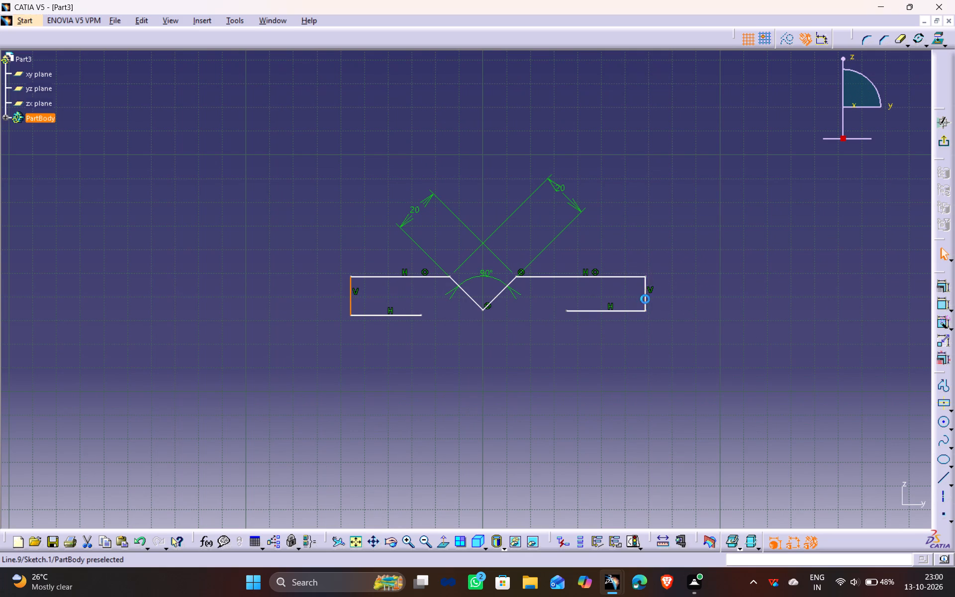
{"action": "middle_click_drag", "start_coordinate": [536, 241], "coordinate": [550, 319], "text": "ctrl"}
{"action": "left_click", "coordinate": [473, 380], "text": "ctrl"}
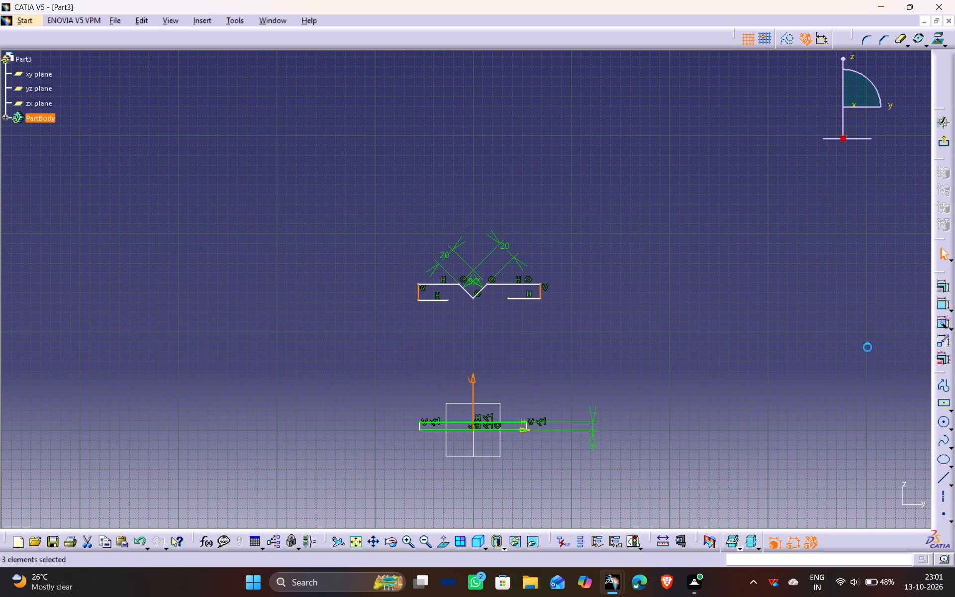
{"action": "left_click", "coordinate": [942, 285]}
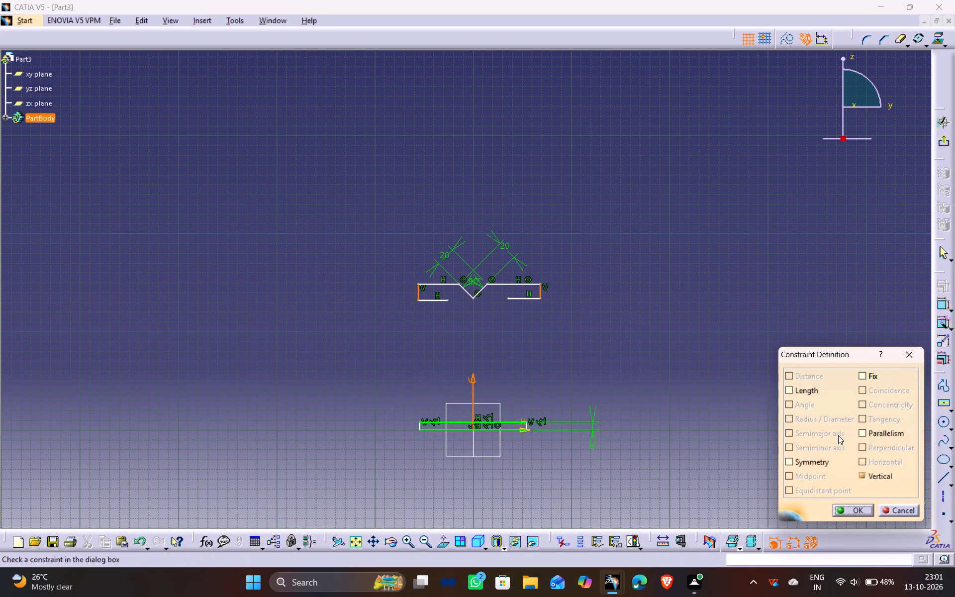
{"action": "left_click", "coordinate": [810, 464]}
{"action": "left_click", "coordinate": [855, 514]}
Dimension the upper profile's overall width between its vertical end edges and set it to 70 mm.
{"action": "middle_click_drag", "start_coordinate": [537, 410], "coordinate": [515, 338], "text": "ctrl"}
{"action": "left_click", "coordinate": [359, 299]}
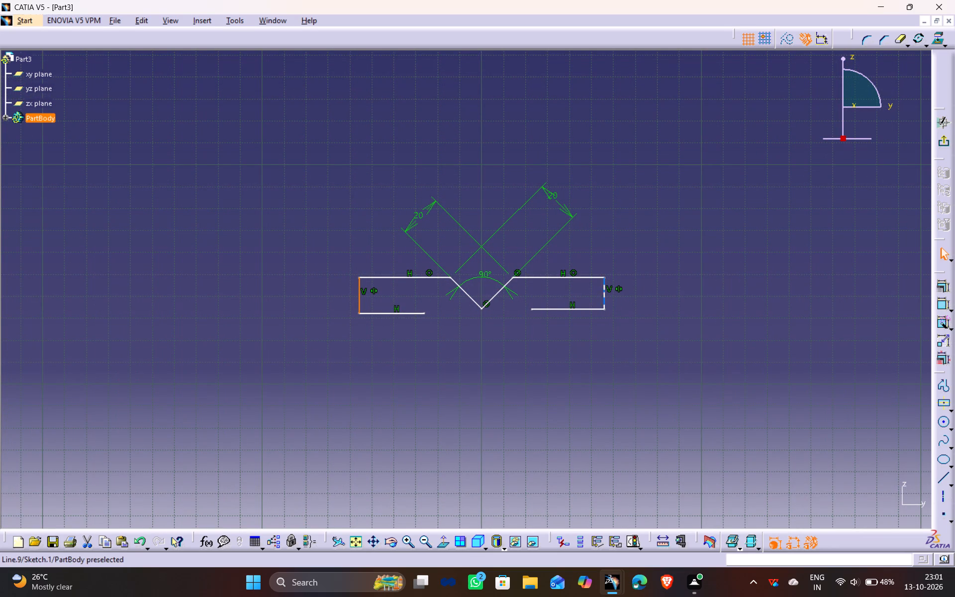
{"action": "left_click", "coordinate": [604, 294], "text": "ctrl"}
{"action": "left_click_drag", "start_coordinate": [944, 307], "coordinate": [941, 302]}
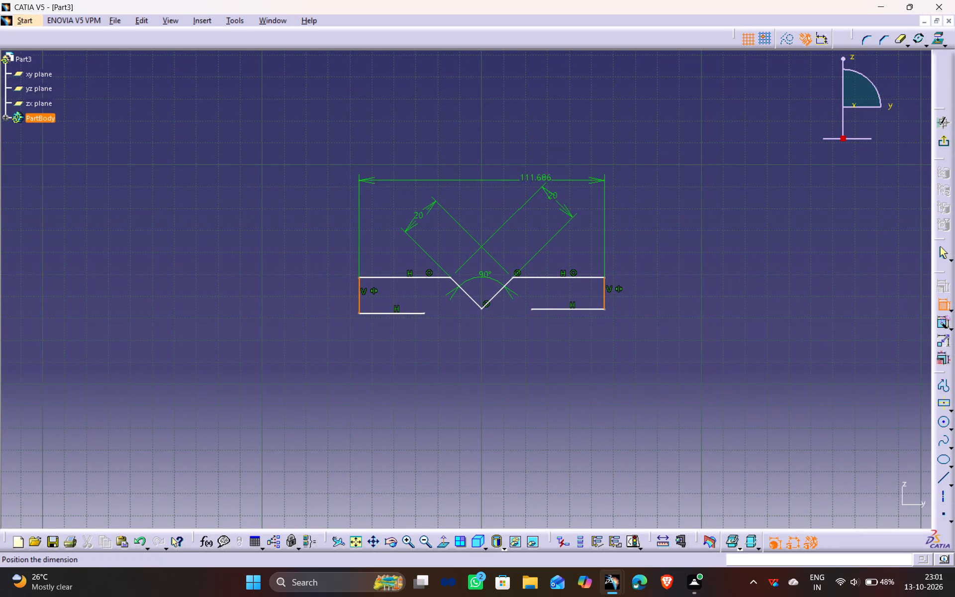
{"action": "left_click", "coordinate": [477, 154]}
{"action": "double_click", "coordinate": [482, 147]}
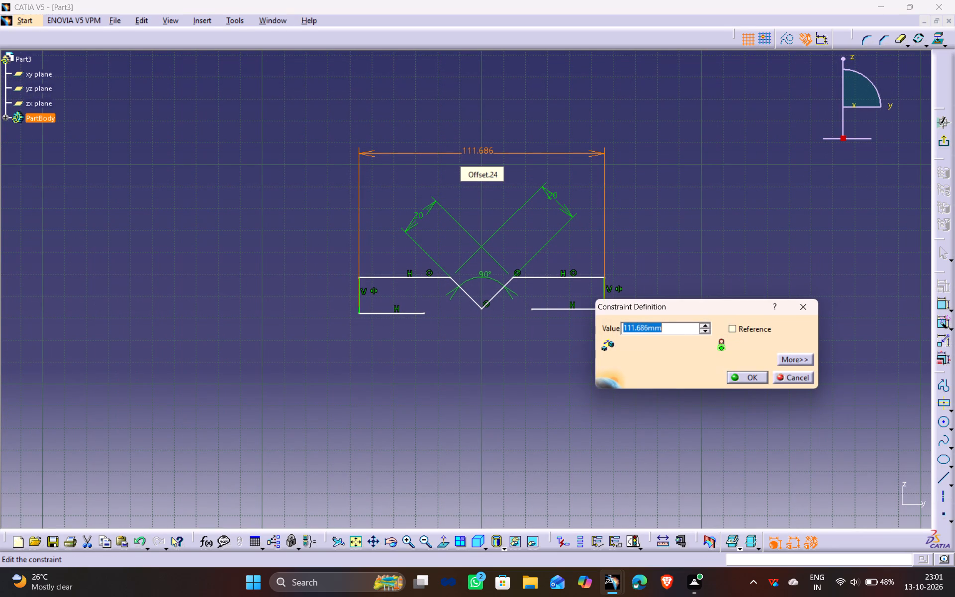
{"action": "type", "text": "70"}
{"action": "key", "text": "Return"}
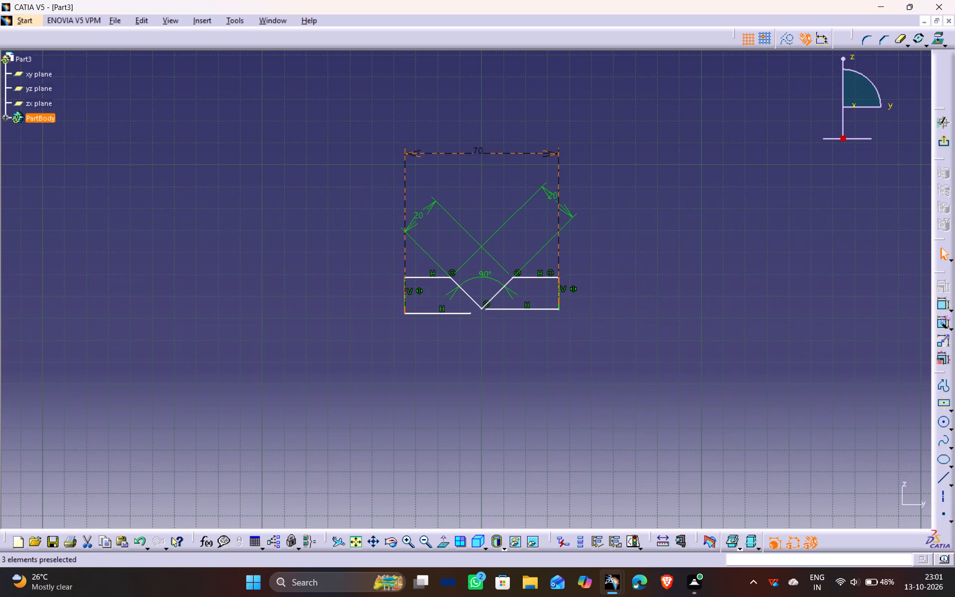
{"action": "left_click", "coordinate": [467, 389]}
Constrain the upper profile's two separate bottom edges coincident with each other.
{"action": "middle_click_drag", "start_coordinate": [495, 436], "coordinate": [496, 353], "text": "ctrl"}
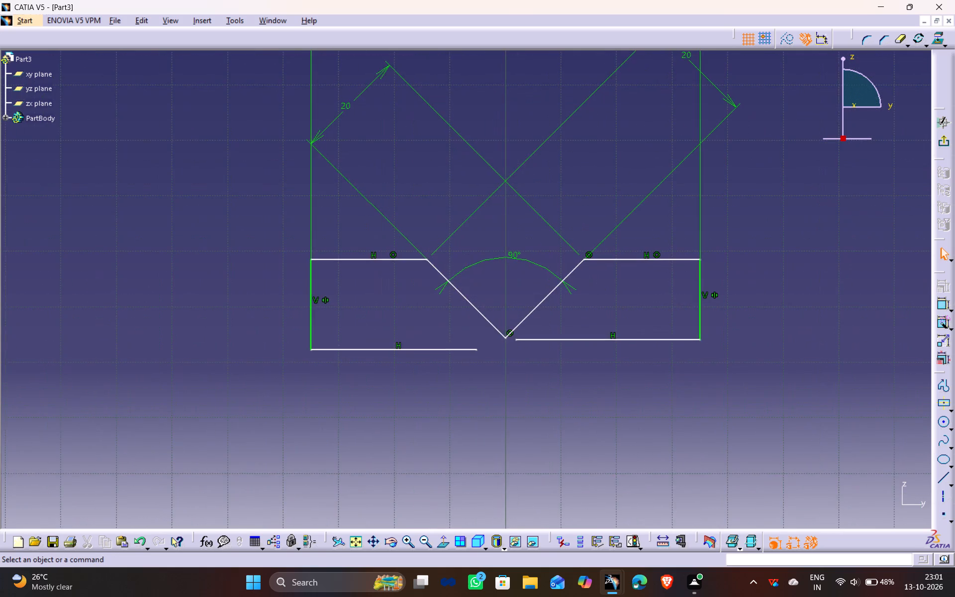
{"action": "middle_click_drag", "start_coordinate": [529, 410], "coordinate": [445, 333]}
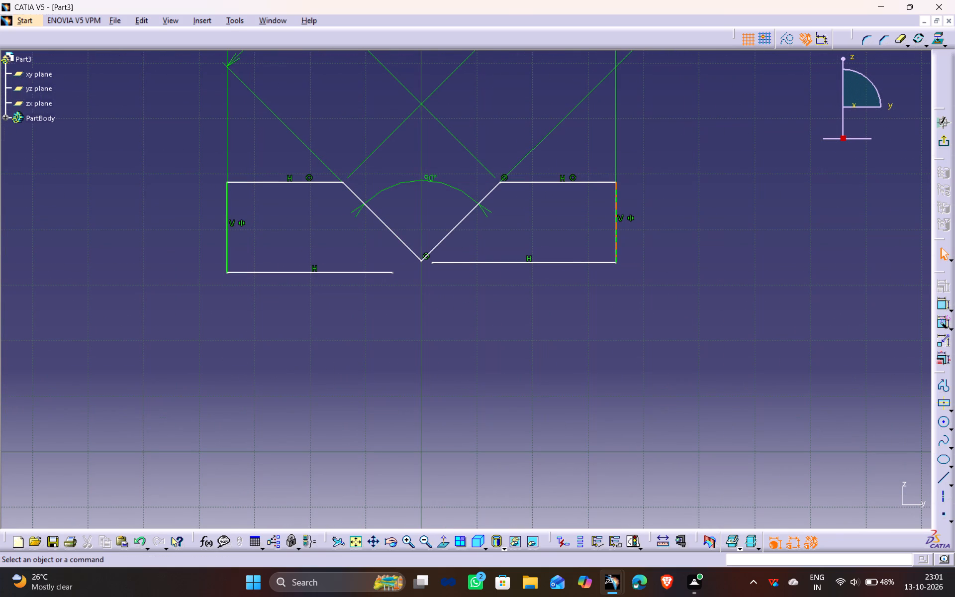
{"action": "left_click", "coordinate": [367, 272]}
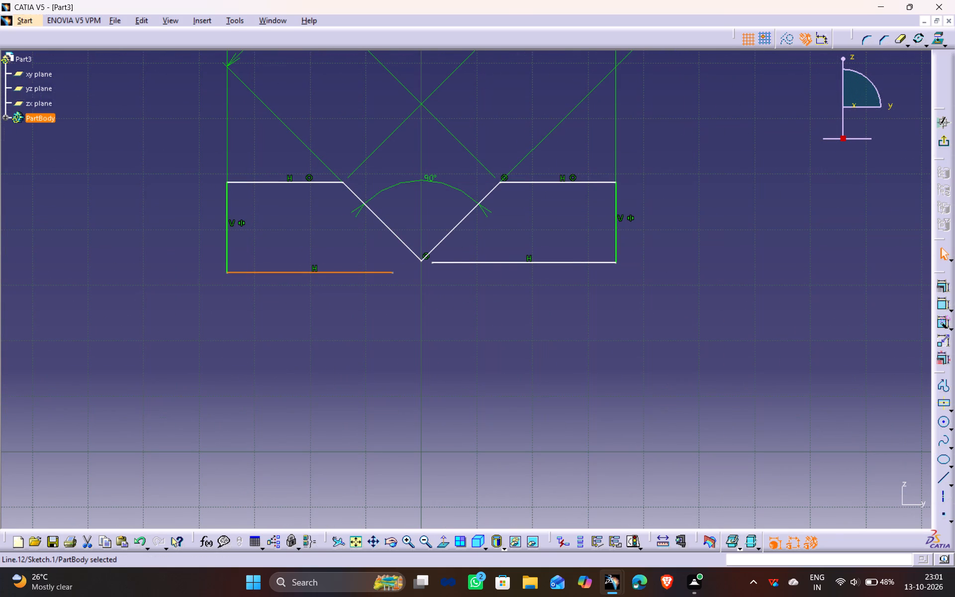
{"action": "left_click", "coordinate": [478, 264], "text": "ctrl"}
{"action": "left_click", "coordinate": [940, 285]}
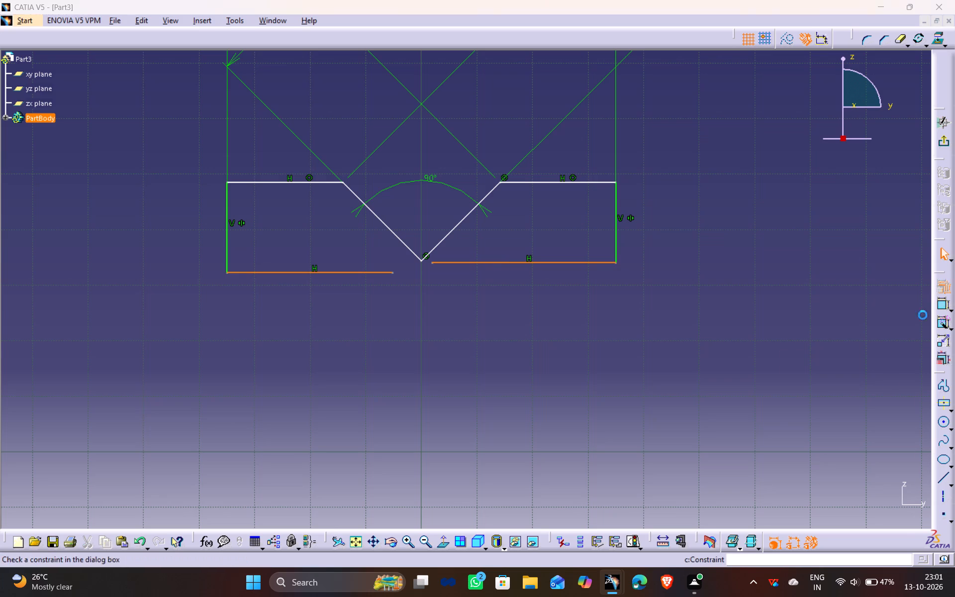
{"action": "left_click", "coordinate": [878, 390]}
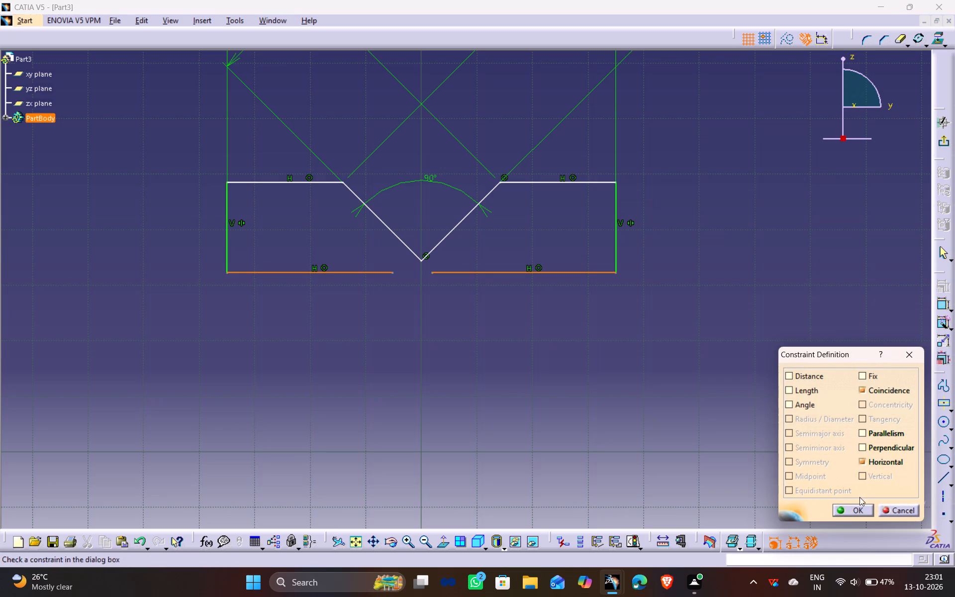
{"action": "left_click", "coordinate": [859, 514]}
{"action": "left_click_drag", "start_coordinate": [710, 440], "coordinate": [707, 434]}
Dimension the length of the upper profile's vertical end edge on the positive horizontal side and set it to 7 mm.
{"action": "left_click", "coordinate": [616, 241]}
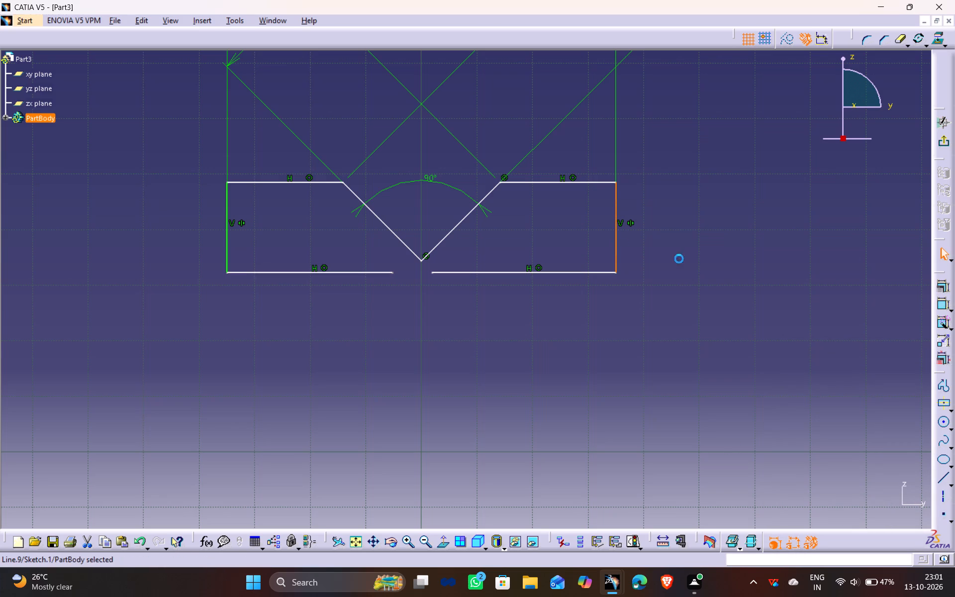
{"action": "left_click", "coordinate": [943, 310]}
{"action": "left_click", "coordinate": [806, 244]}
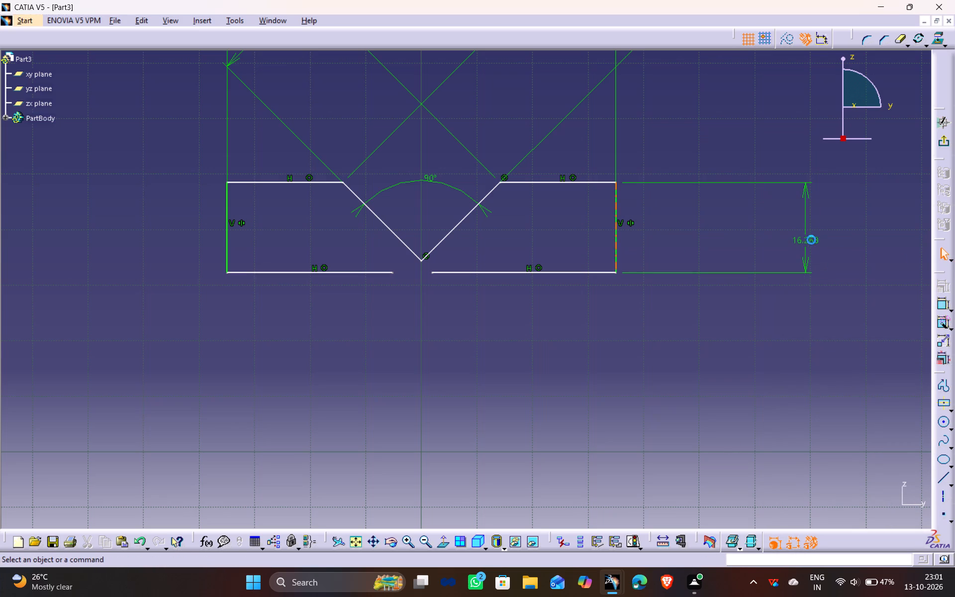
{"action": "double_click", "coordinate": [812, 239]}
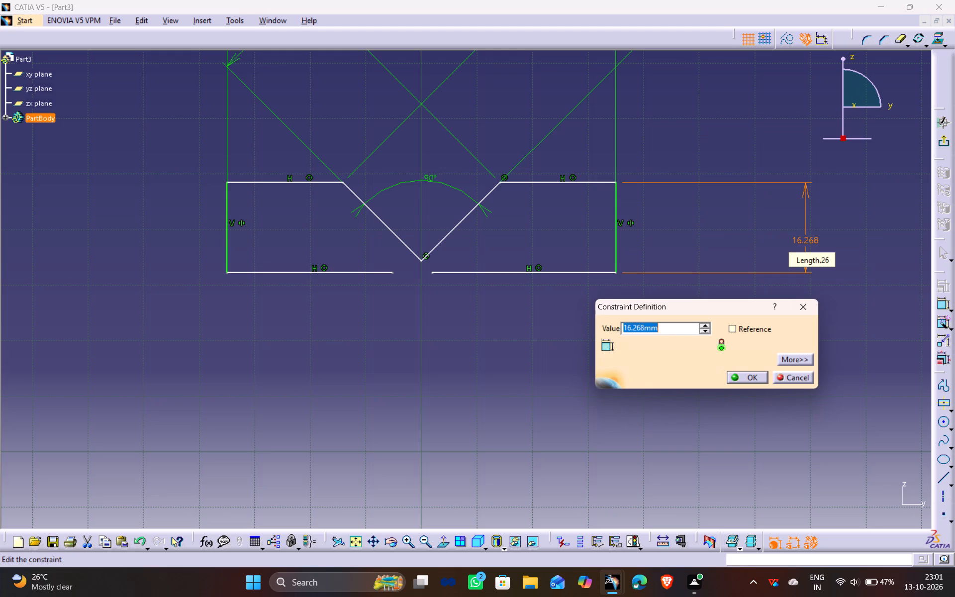
{"action": "key", "text": "7"}
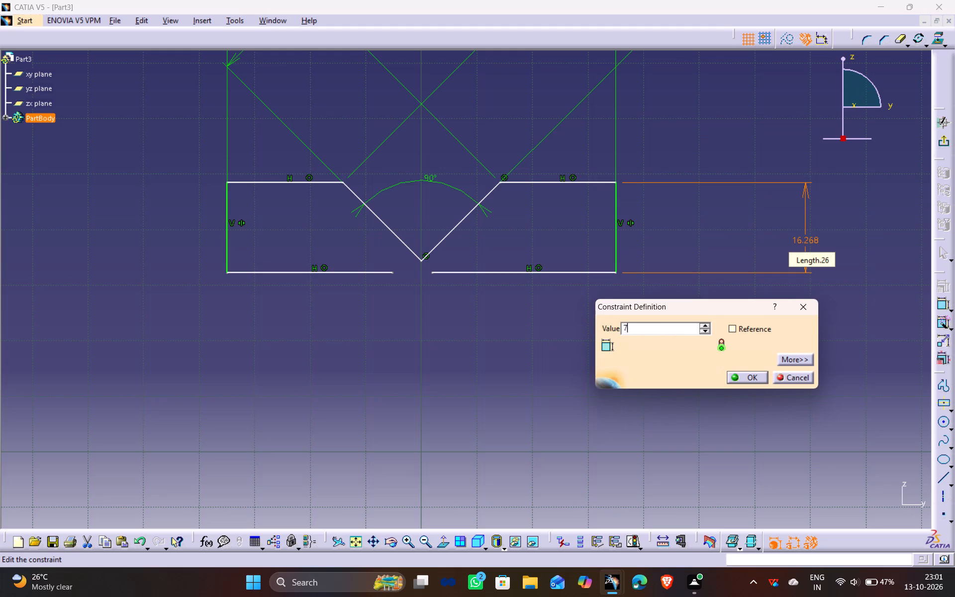
{"action": "key", "text": "Return"}
{"action": "left_click", "coordinate": [541, 319]}
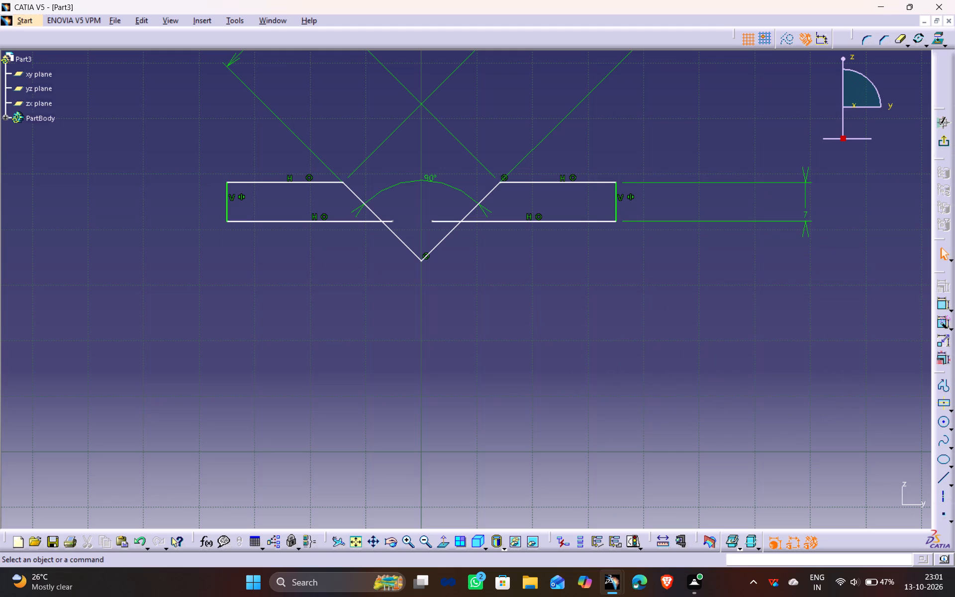
Shorten the upper profile's two bottom edges by moving their inner endpoints outward, away from the middle of the V notch.
{"action": "left_click_drag", "start_coordinate": [431, 219], "coordinate": [501, 230]}
{"action": "left_click_drag", "start_coordinate": [394, 229], "coordinate": [360, 229]}
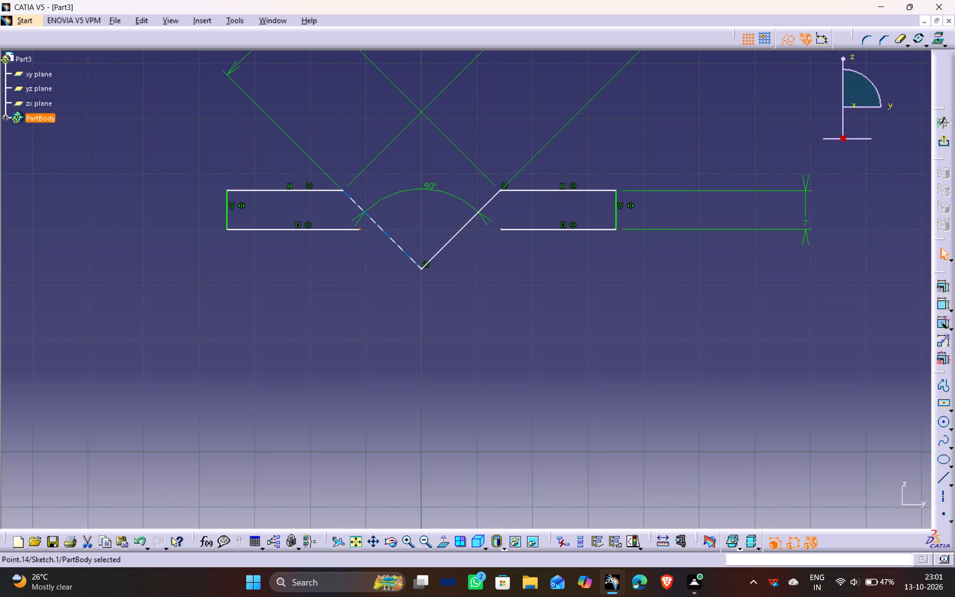
Dimension the vertical distance between the base rectangle's top edge and the upper profile's top edge and set it to 68 mm.
{"action": "middle_click_drag", "start_coordinate": [435, 191], "coordinate": [441, 249], "text": "ctrl"}
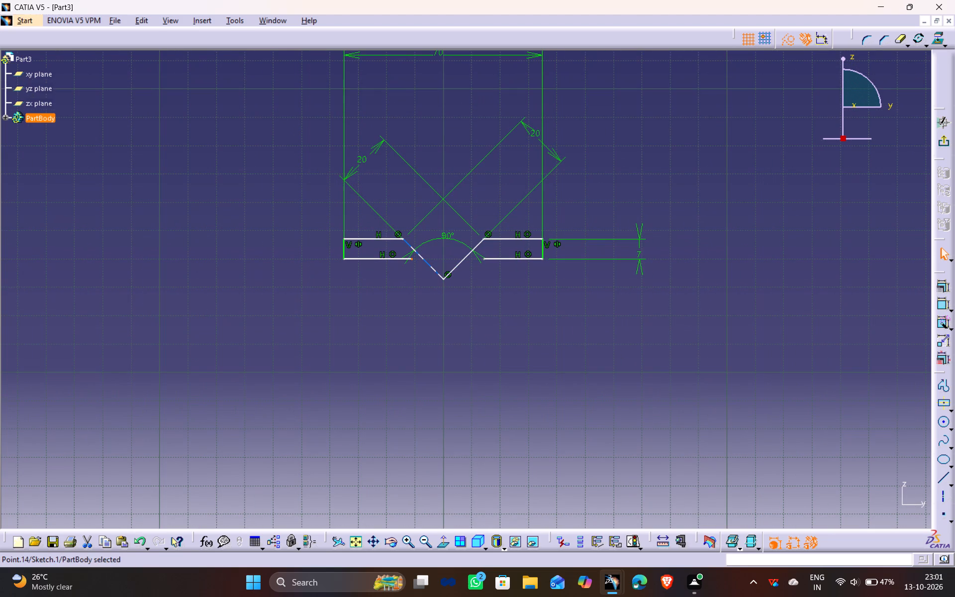
{"action": "middle_click_drag", "start_coordinate": [492, 281], "coordinate": [505, 374], "text": "ctrl"}
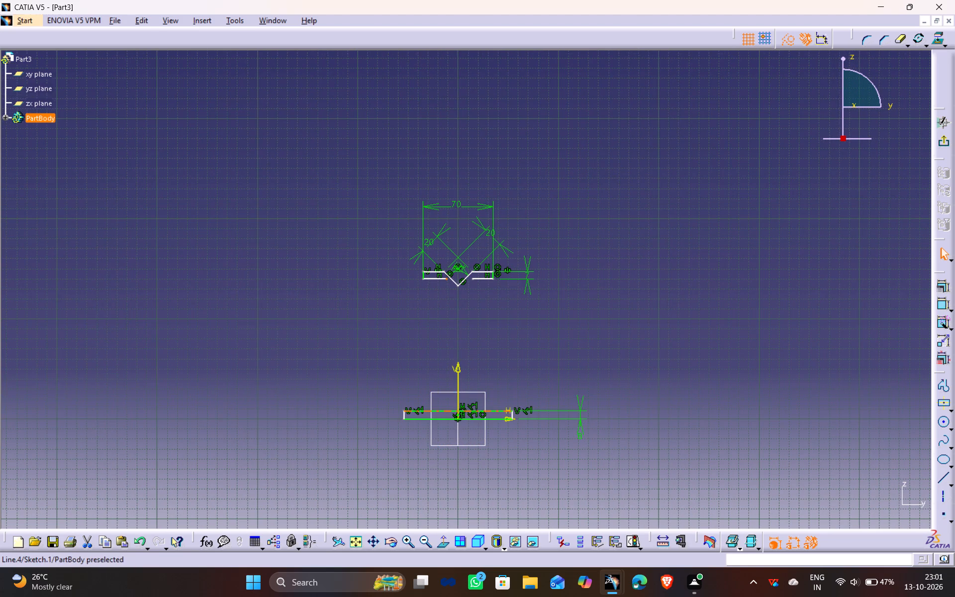
{"action": "left_click", "coordinate": [491, 412]}
{"action": "left_click", "coordinate": [942, 307]}
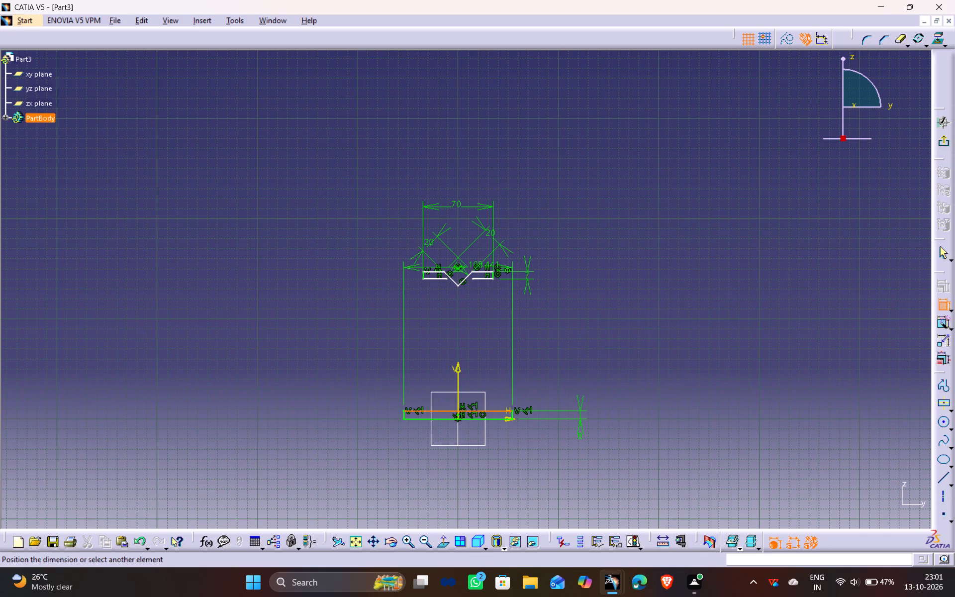
{"action": "left_click", "coordinate": [484, 270]}
{"action": "left_click", "coordinate": [558, 315]}
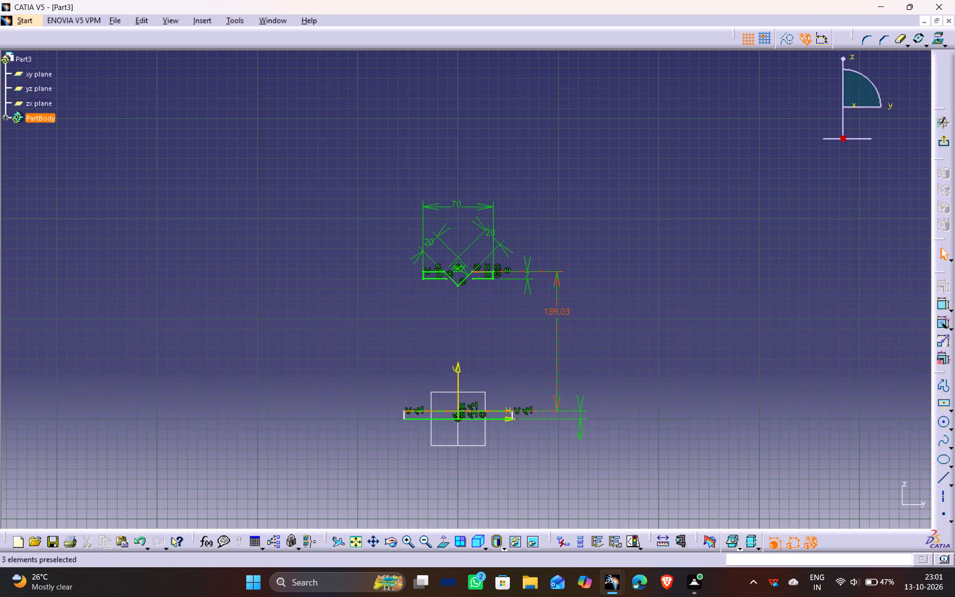
{"action": "double_click", "coordinate": [558, 310]}
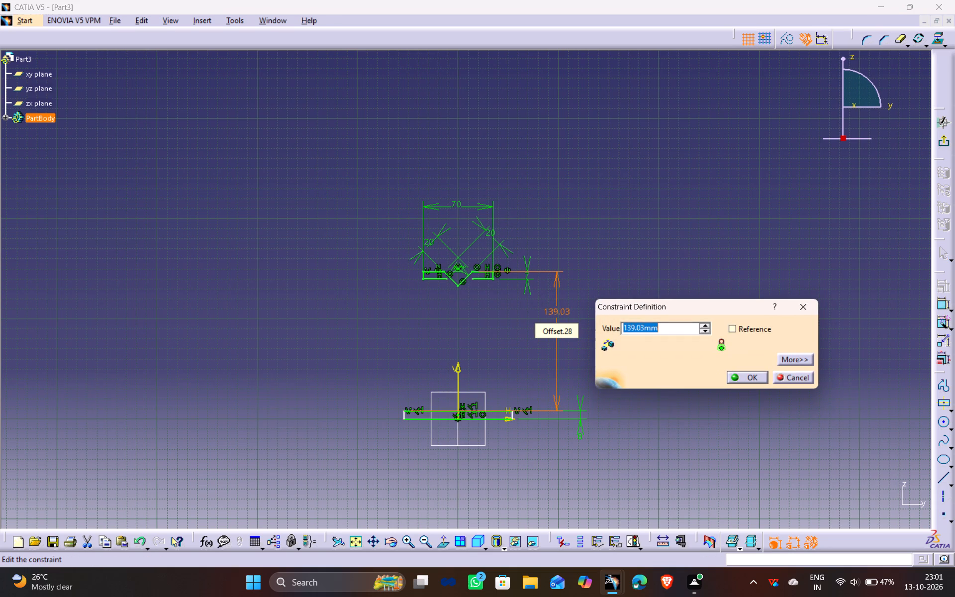
{"action": "type", "text": "68"}
{"action": "key", "text": "Return"}
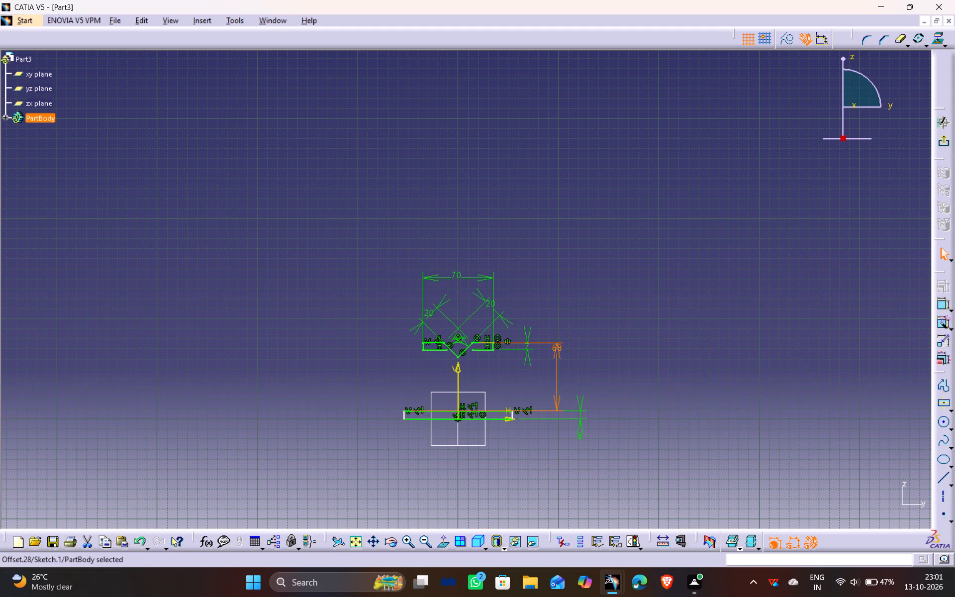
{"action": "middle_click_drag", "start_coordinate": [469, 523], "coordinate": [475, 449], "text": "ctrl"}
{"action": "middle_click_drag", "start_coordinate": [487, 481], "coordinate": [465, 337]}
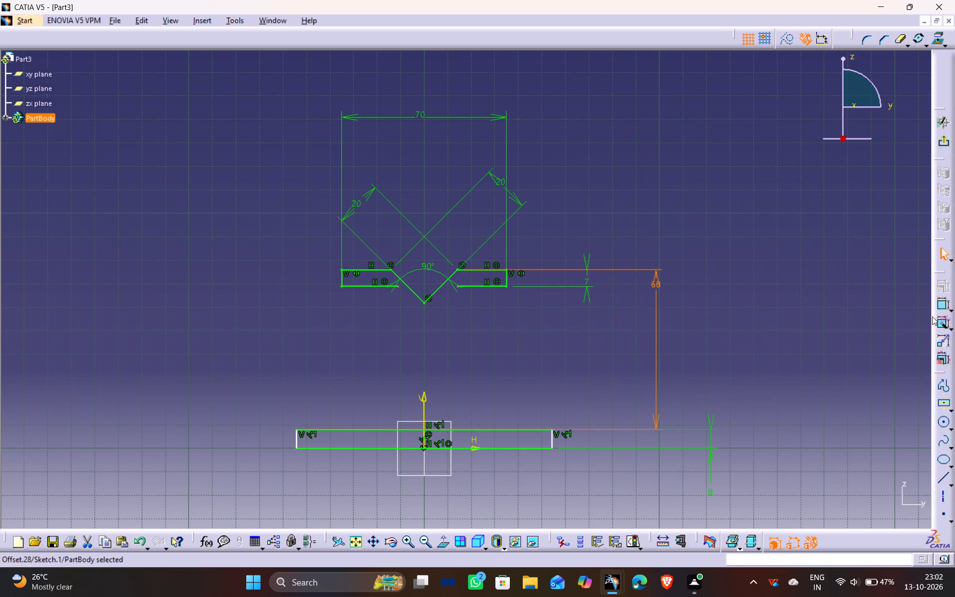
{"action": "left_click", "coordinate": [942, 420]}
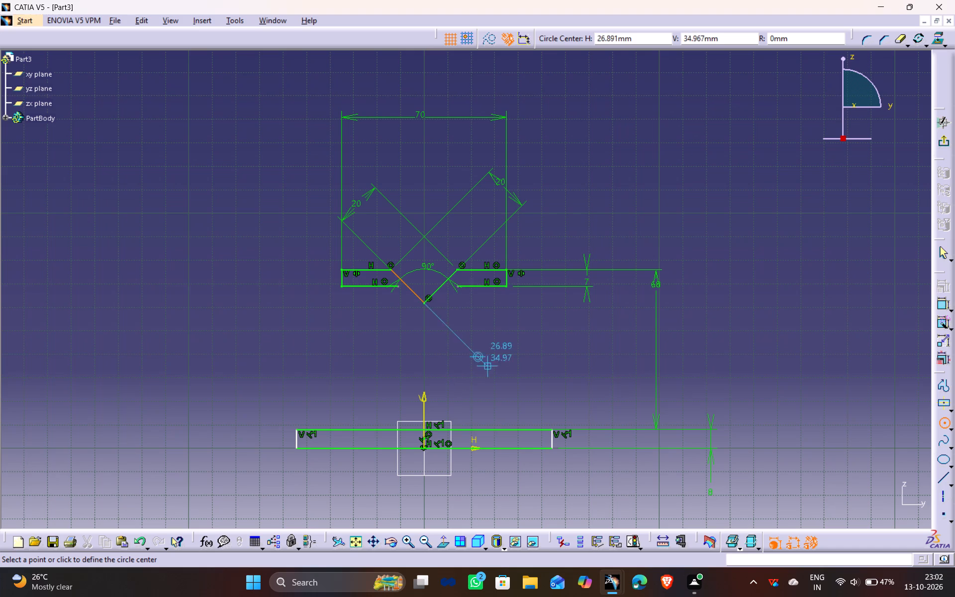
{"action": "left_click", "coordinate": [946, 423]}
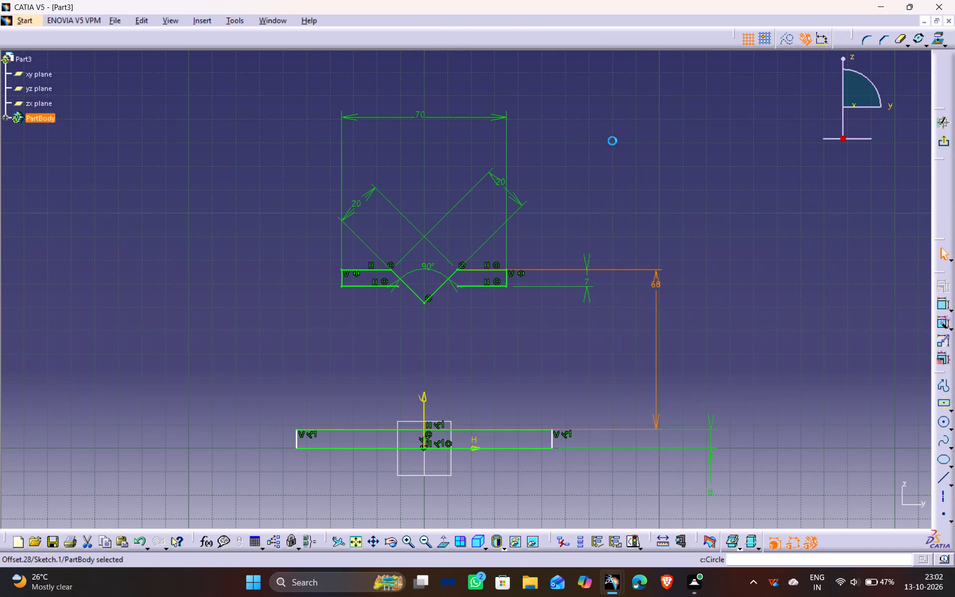
Constrain the inner endpoints of the upper profile's two bottom edges symmetric about the vertical sketch axis.
{"action": "middle_click_drag", "start_coordinate": [449, 370], "coordinate": [455, 270], "text": "ctrl"}
{"action": "middle_click_drag", "start_coordinate": [431, 354], "coordinate": [438, 354]}
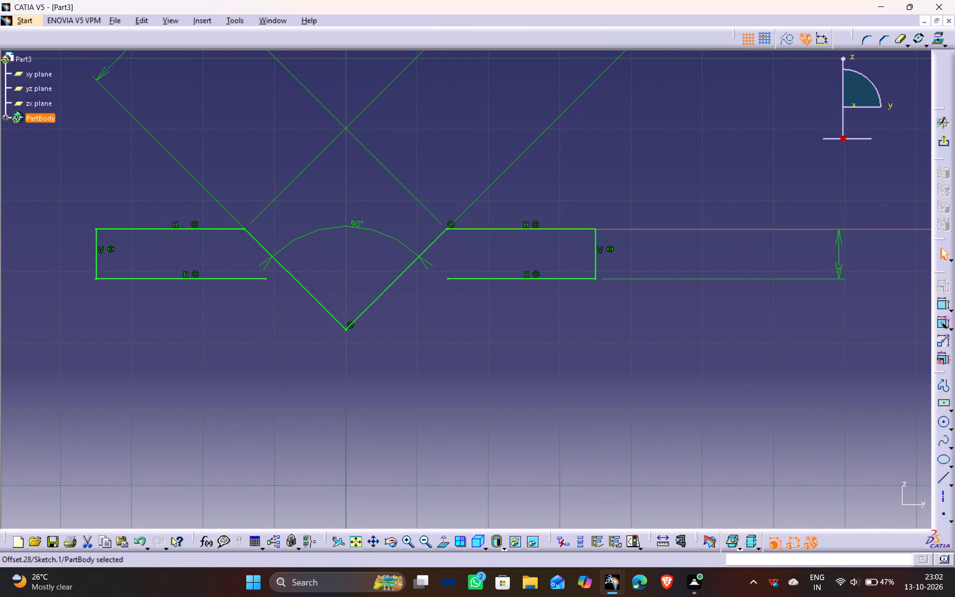
{"action": "left_click", "coordinate": [447, 278]}
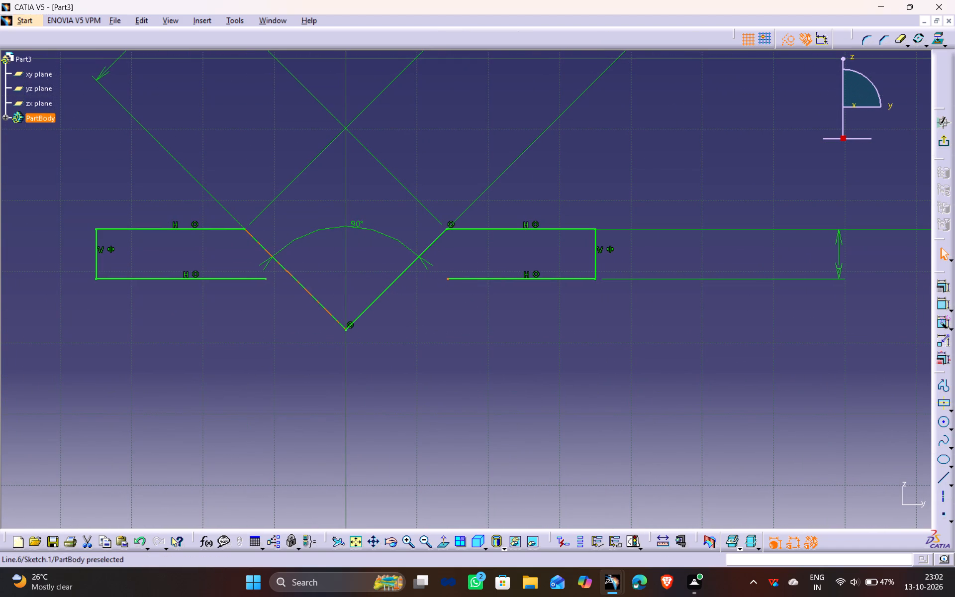
{"action": "left_click", "coordinate": [264, 278], "text": "ctrl"}
{"action": "middle_click_drag", "start_coordinate": [320, 166], "coordinate": [325, 294], "text": "ctrl"}
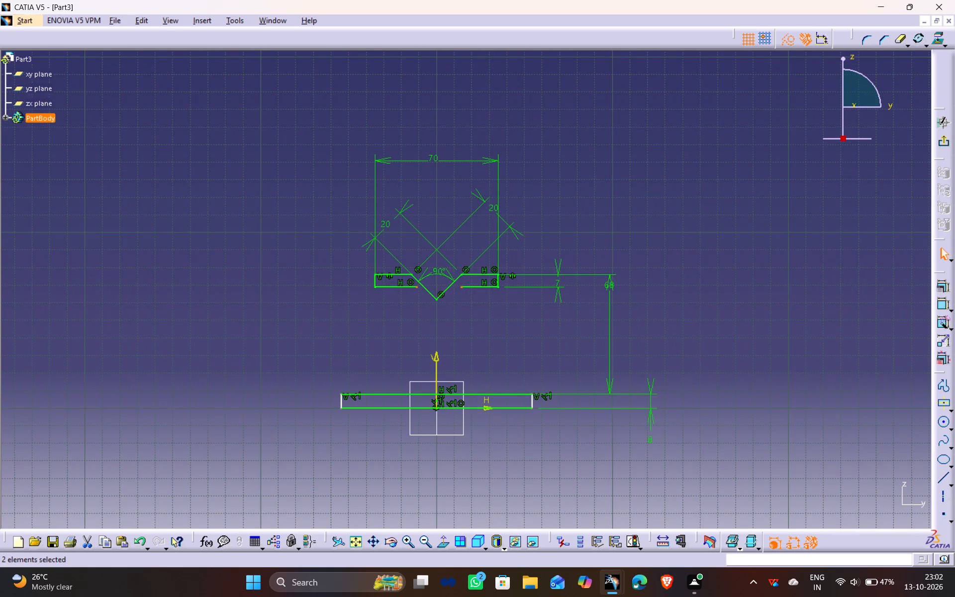
{"action": "left_click", "coordinate": [437, 352], "text": "ctrl"}
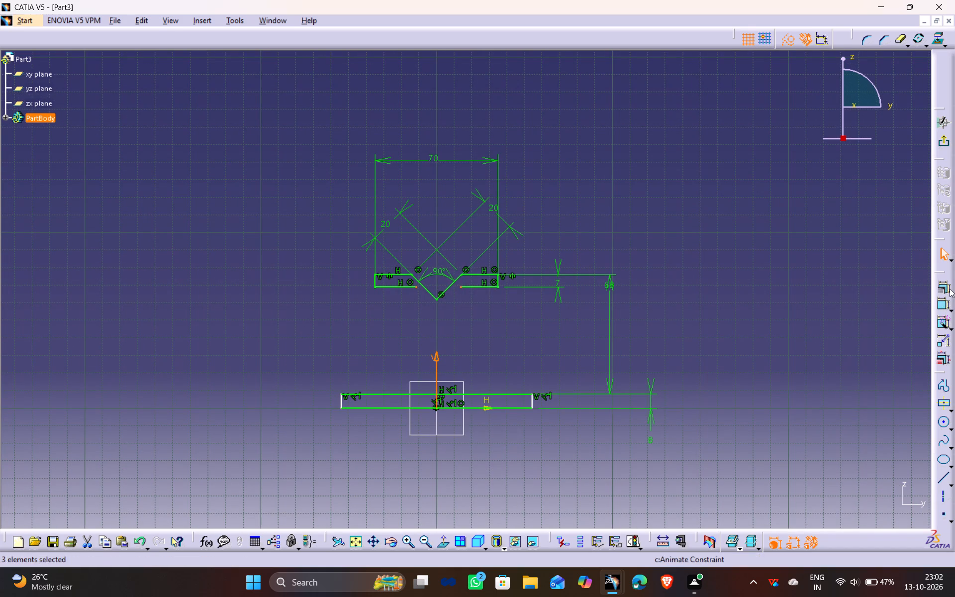
{"action": "left_click", "coordinate": [945, 285]}
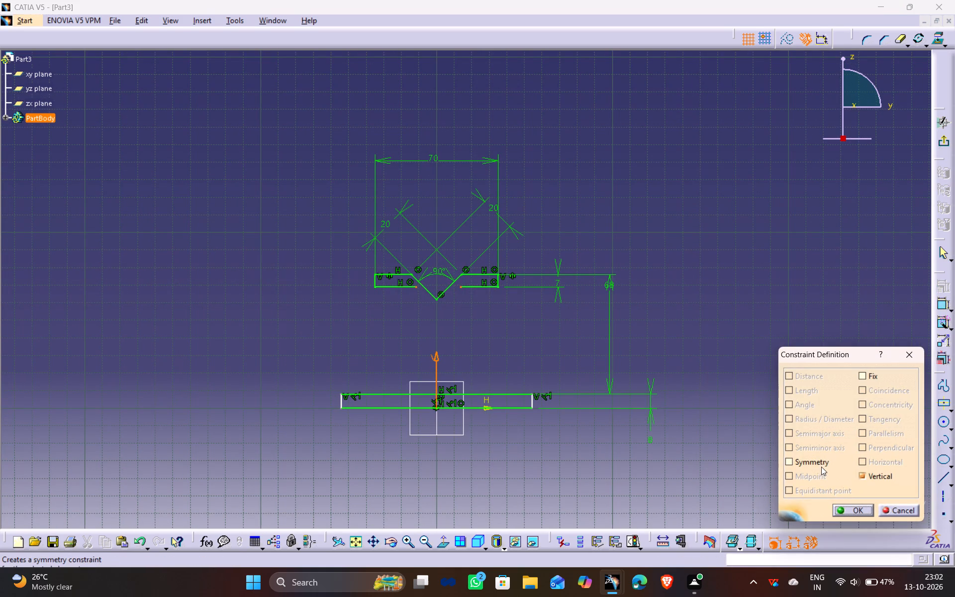
{"action": "left_click", "coordinate": [821, 467]}
{"action": "left_click", "coordinate": [859, 514]}
{"action": "left_click", "coordinate": [570, 307]}
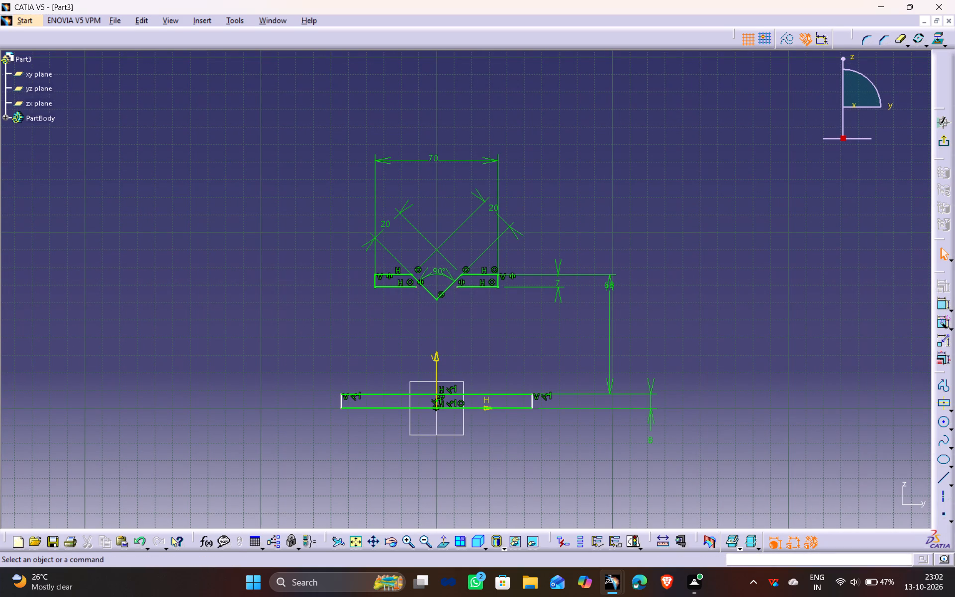
Shorten the two symmetric bottom edges further by moving an inner endpoint outward from the V notch.
{"action": "middle_click_drag", "start_coordinate": [360, 483], "coordinate": [366, 375], "text": "ctrl"}
{"action": "middle_click_drag", "start_coordinate": [372, 343], "coordinate": [429, 382]}
{"action": "left_click_drag", "start_coordinate": [354, 317], "coordinate": [305, 317]}
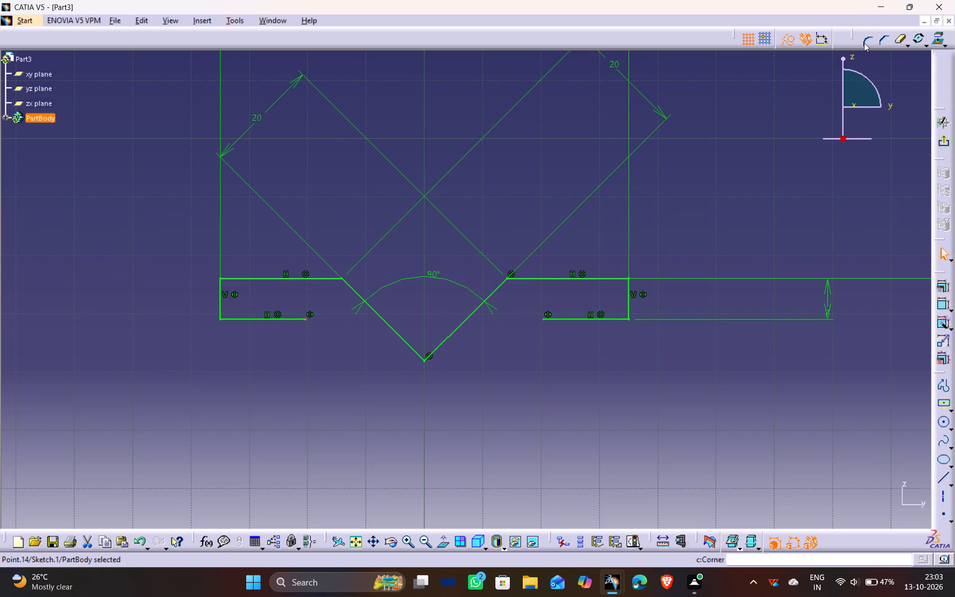
Sketch a circle centred between the V notch flanks, large enough to enclose the notch's bottom vertex.
{"action": "left_click", "coordinate": [934, 423]}
{"action": "left_click", "coordinate": [946, 422]}
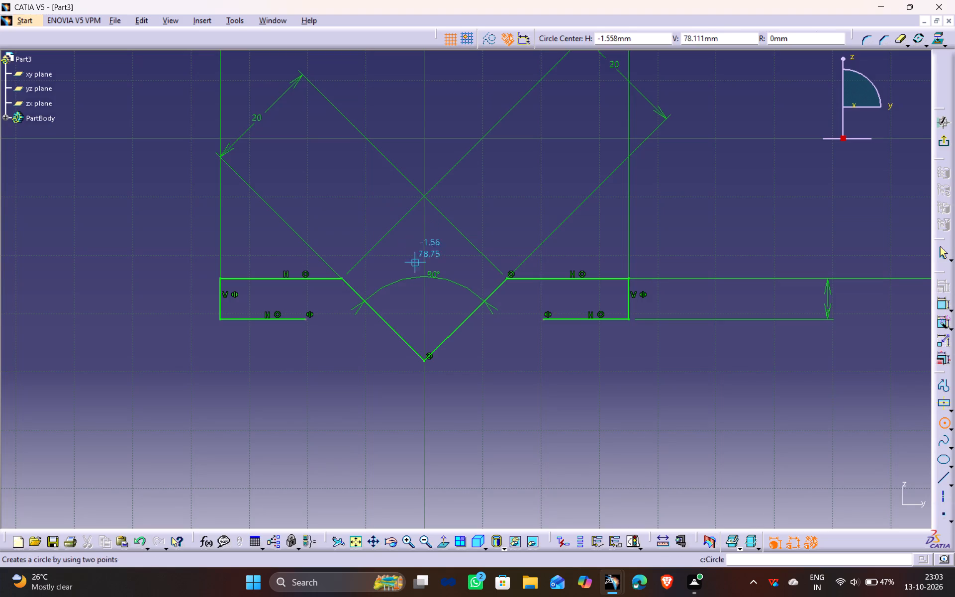
{"action": "left_click", "coordinate": [421, 293]}
{"action": "left_click", "coordinate": [466, 391]}
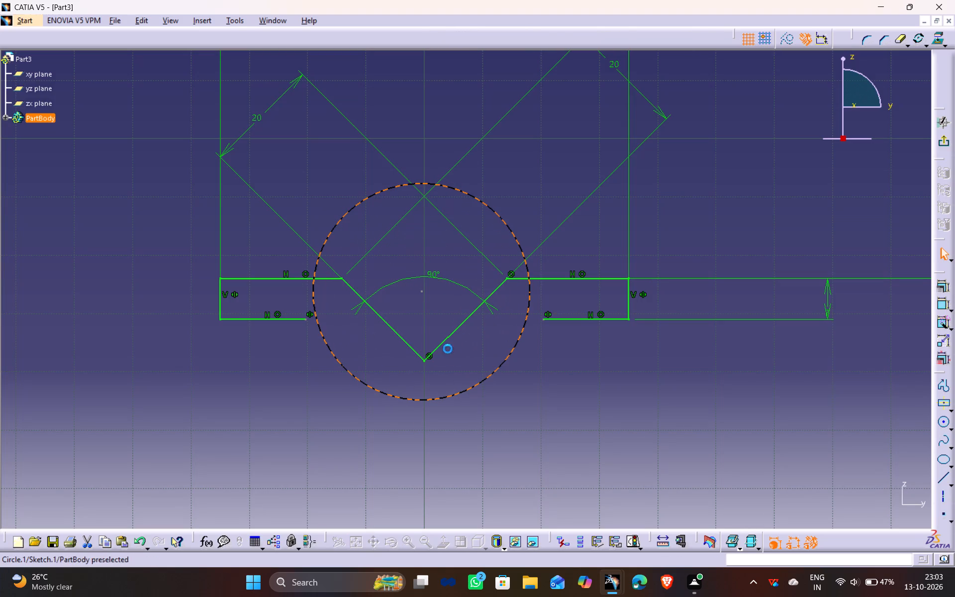
Constrain the circle's centre coincident with the vertical sketch axis.
{"action": "left_click", "coordinate": [423, 292]}
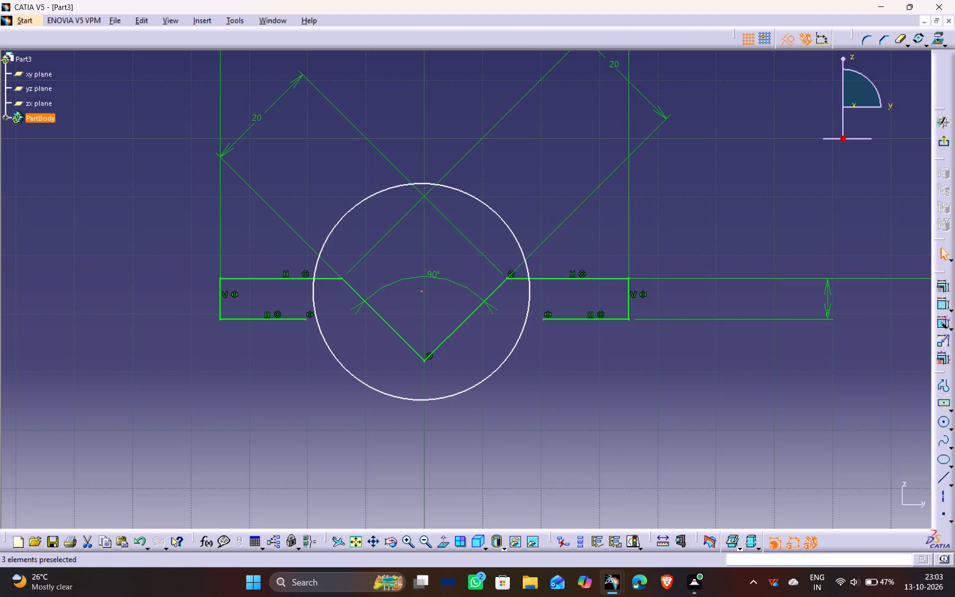
{"action": "left_click", "coordinate": [425, 360], "text": "ctrl"}
{"action": "middle_click_drag", "start_coordinate": [403, 195], "coordinate": [412, 263], "text": "ctrl"}
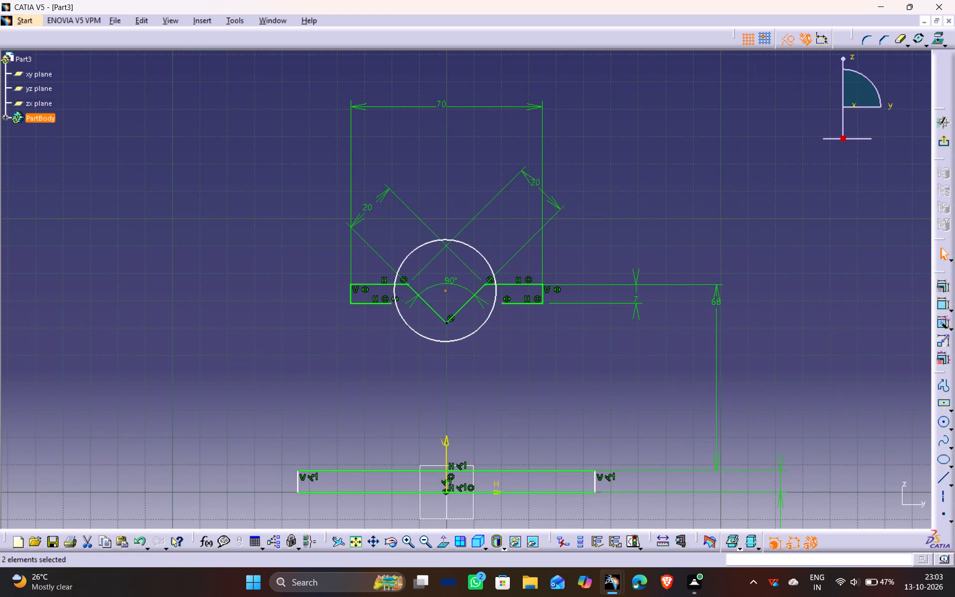
{"action": "left_click", "coordinate": [446, 322]}
{"action": "left_click", "coordinate": [448, 438], "text": "ctrl"}
{"action": "left_click", "coordinate": [445, 292]}
{"action": "left_click", "coordinate": [444, 322], "text": "ctrl"}
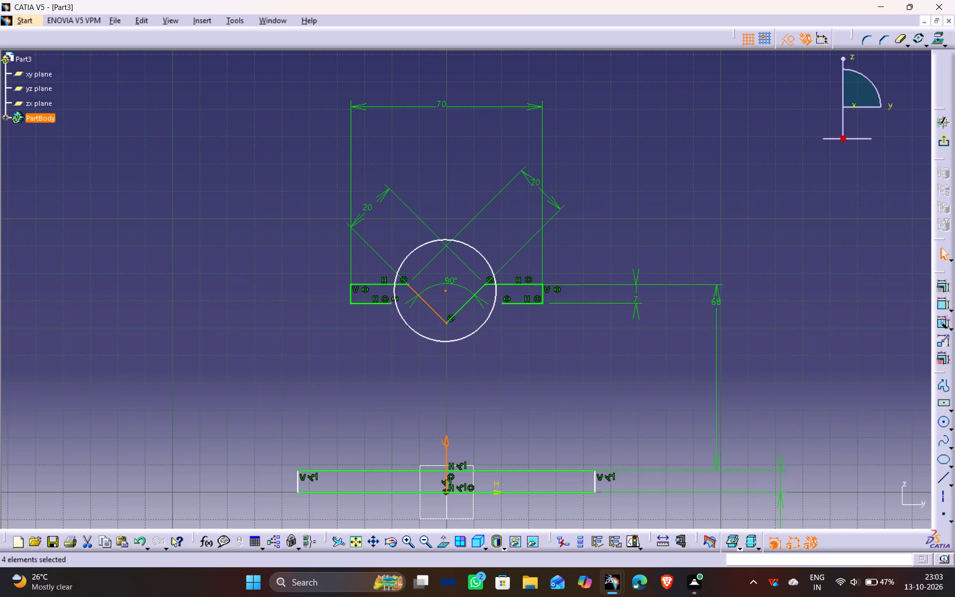
{"action": "left_click", "coordinate": [447, 324], "text": "ctrl"}
{"action": "left_click", "coordinate": [441, 316], "text": "ctrl"}
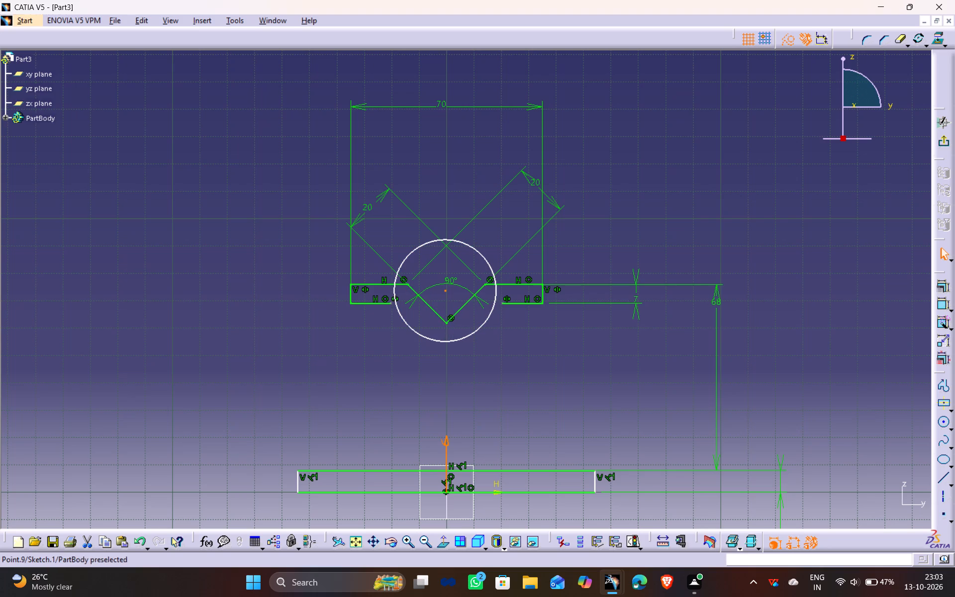
{"action": "left_click", "coordinate": [945, 283]}
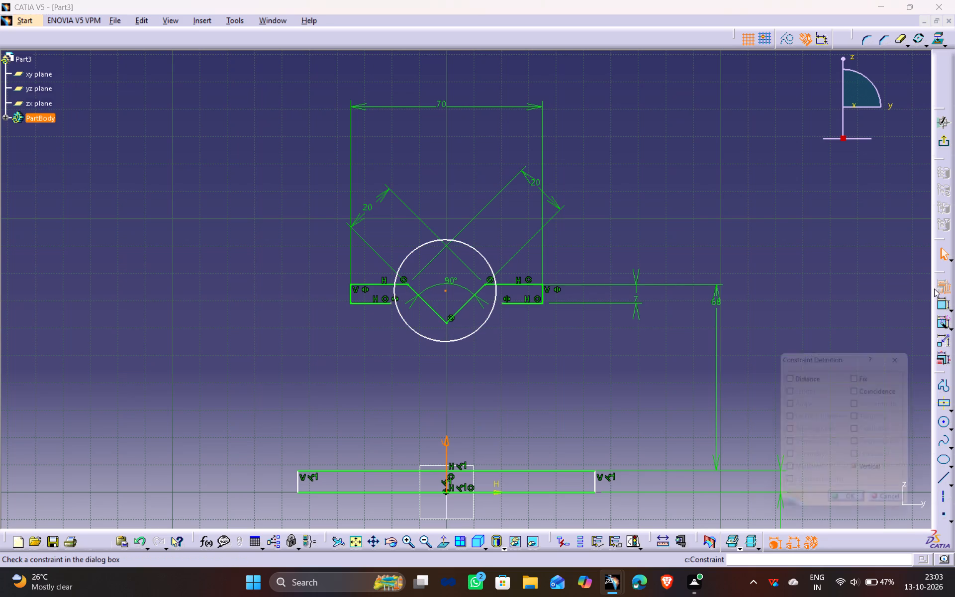
{"action": "left_click", "coordinate": [880, 388]}
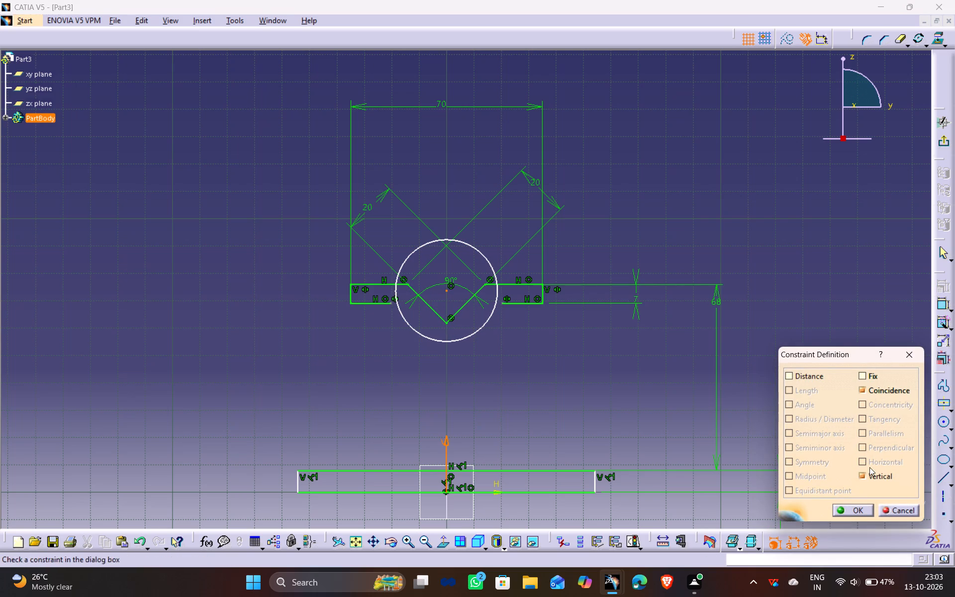
{"action": "left_click", "coordinate": [856, 510]}
{"action": "left_click", "coordinate": [578, 403]}
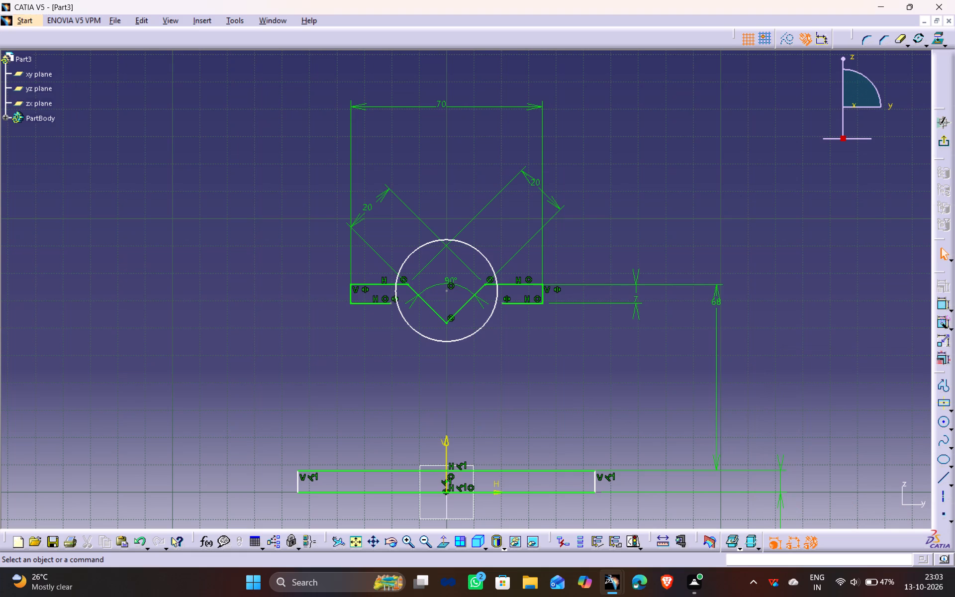
Dimension the circle around the V notch with a diameter of 46 mm.
{"action": "left_click", "coordinate": [488, 259]}
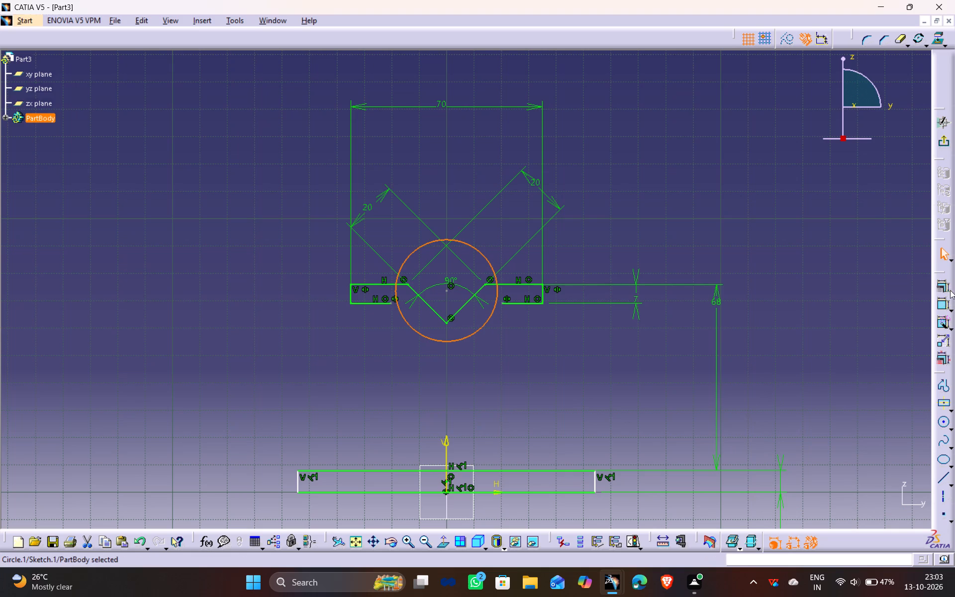
{"action": "left_click", "coordinate": [938, 302]}
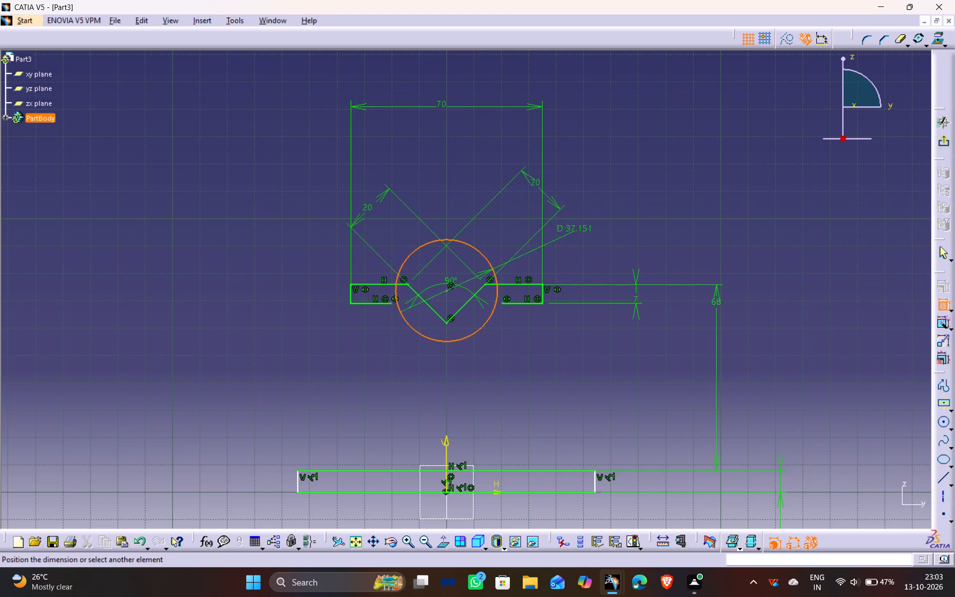
{"action": "left_click", "coordinate": [608, 250]}
{"action": "double_click", "coordinate": [611, 244]}
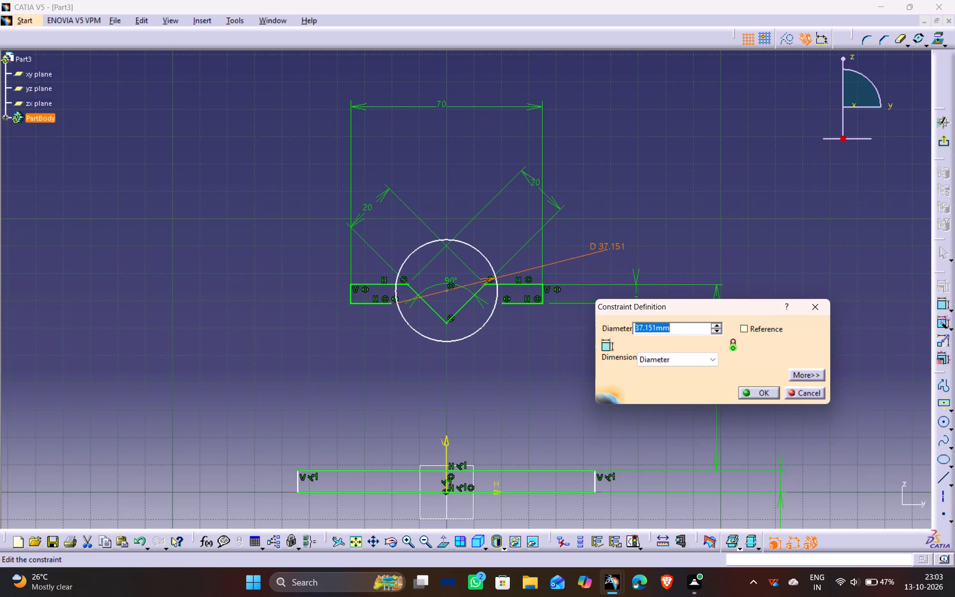
{"action": "type", "text": "46"}
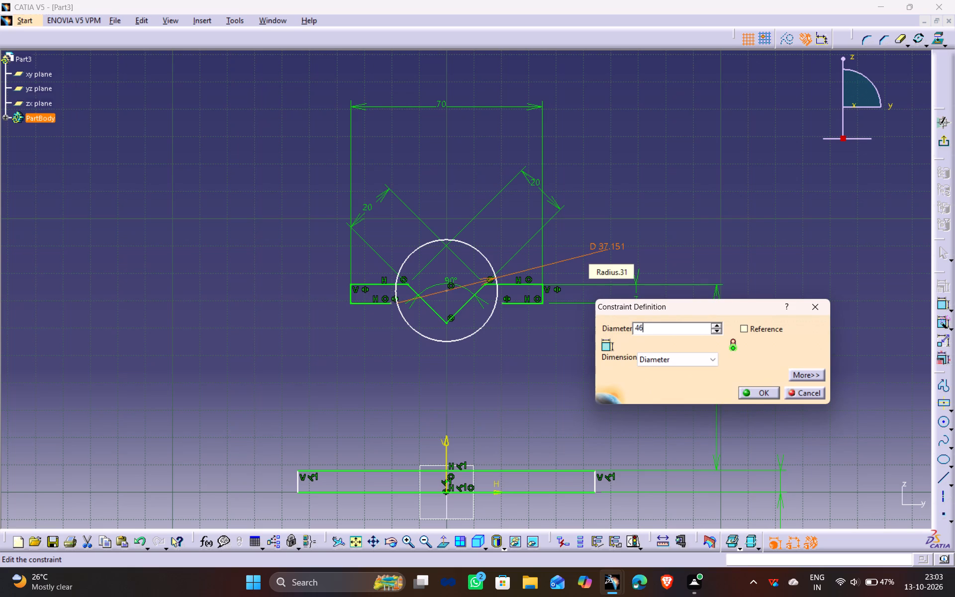
{"action": "key", "text": "Return"}
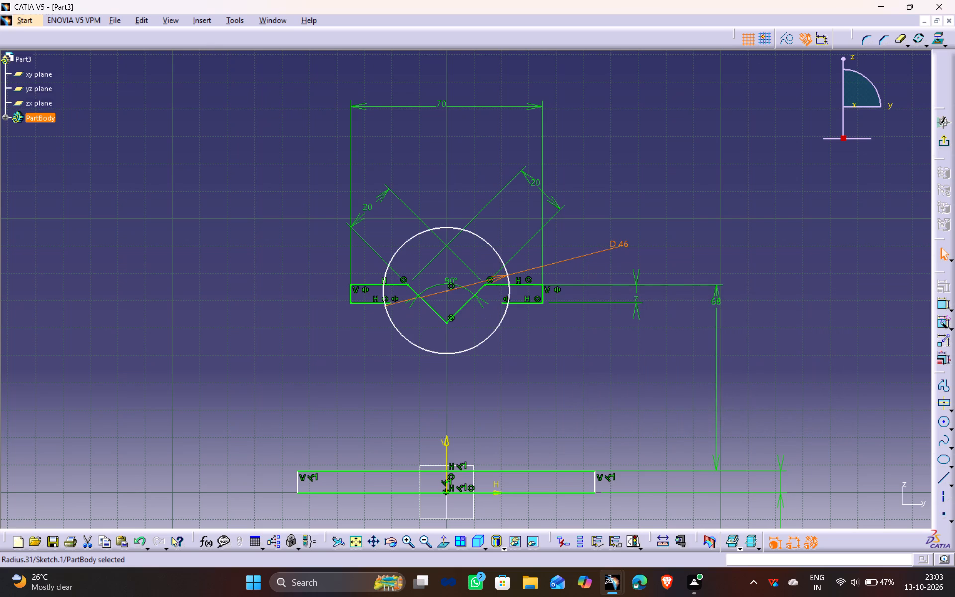
Constrain the inner endpoint of one of the upper profile's symmetric bottom edges coincident with the 46 mm circle.
{"action": "middle_click_drag", "start_coordinate": [447, 445], "coordinate": [451, 368], "text": "ctrl"}
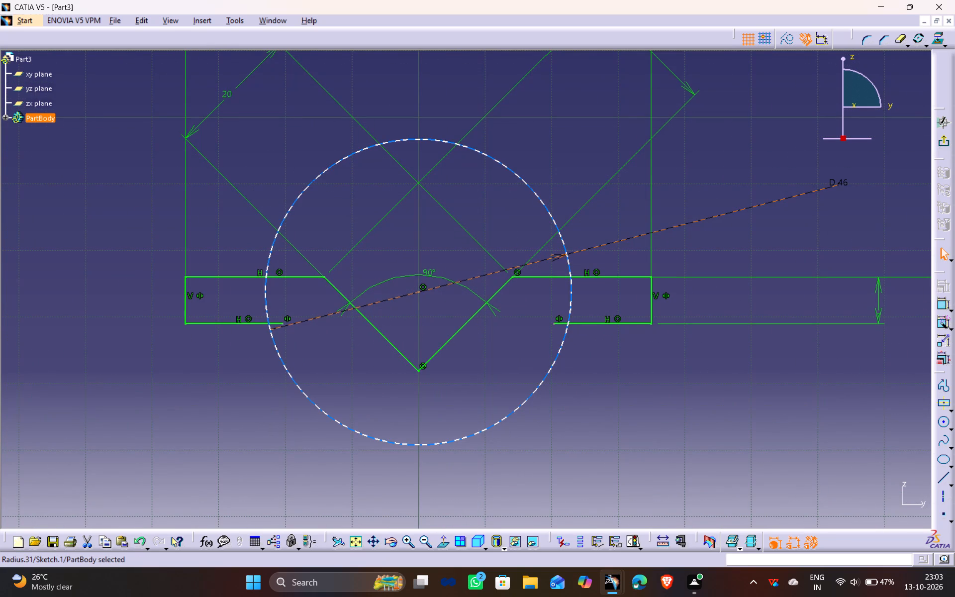
{"action": "left_click", "coordinate": [283, 322]}
{"action": "left_click", "coordinate": [271, 314], "text": "ctrl"}
{"action": "left_click", "coordinate": [265, 310], "text": "ctrl"}
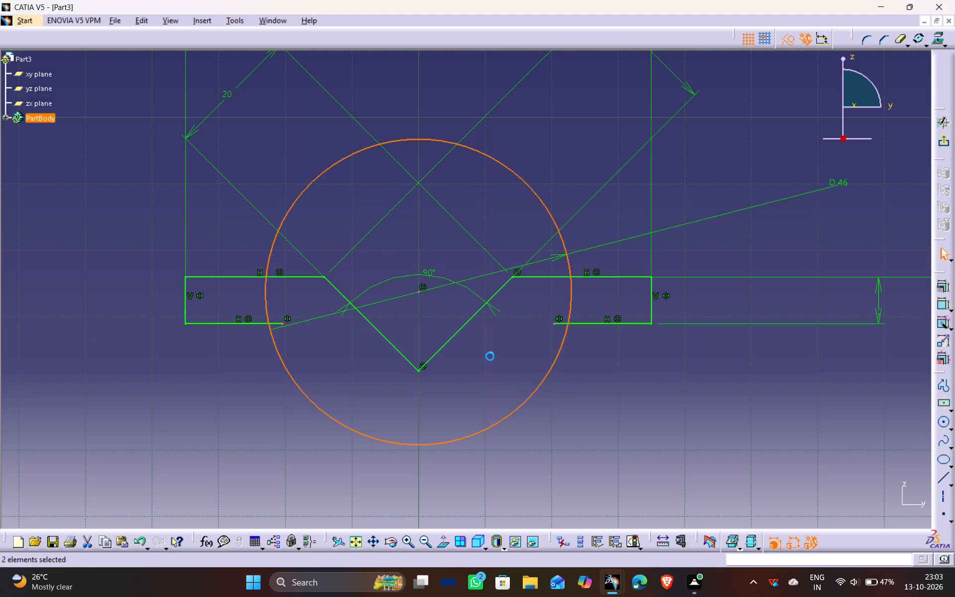
{"action": "left_click", "coordinate": [942, 285]}
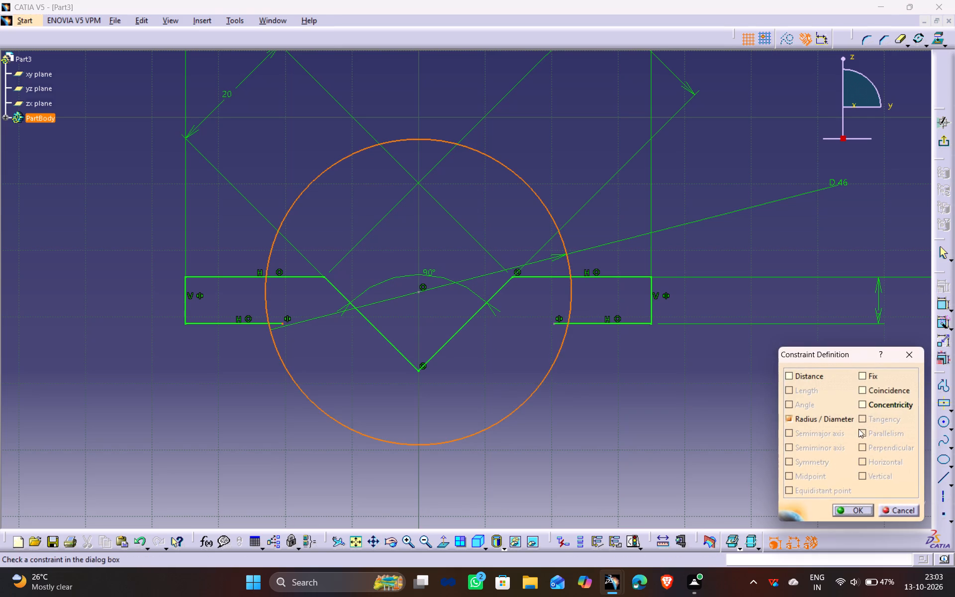
{"action": "left_click", "coordinate": [875, 386]}
{"action": "left_click", "coordinate": [857, 510]}
{"action": "left_click_drag", "start_coordinate": [586, 446], "coordinate": [582, 443]}
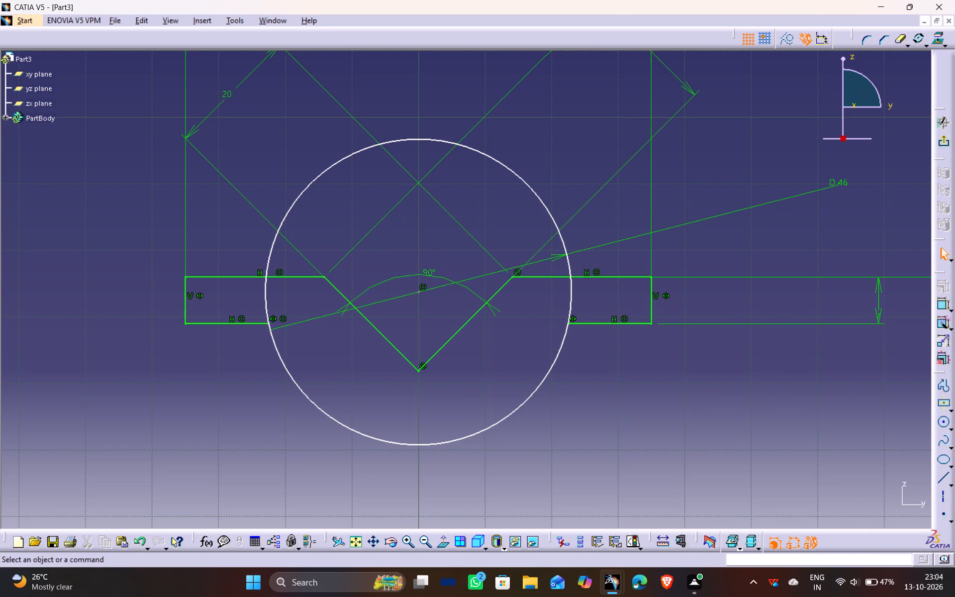
Constrain the circle's centre coincident with the upper profile's top edge line.
{"action": "left_click", "coordinate": [419, 295]}
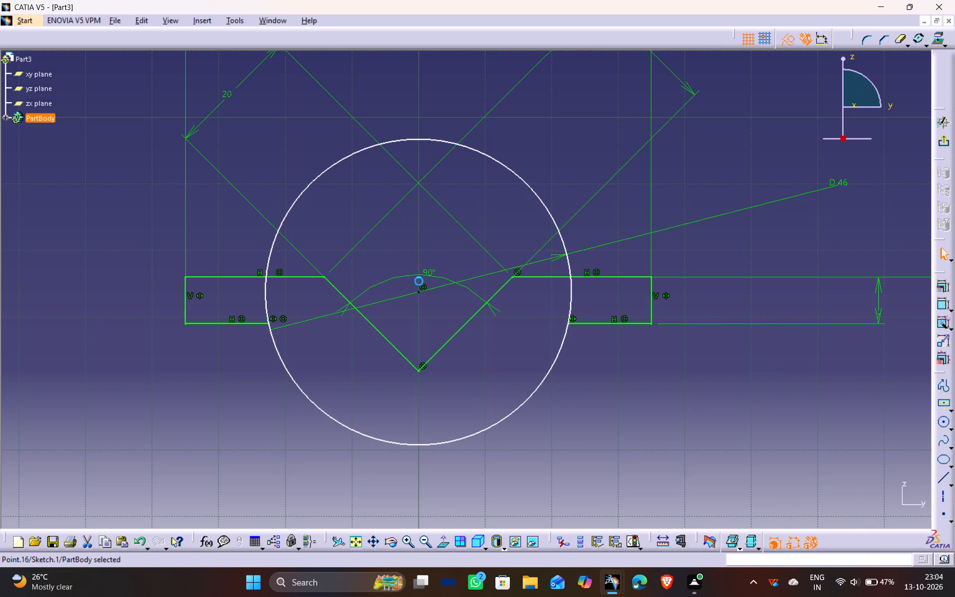
{"action": "middle_click_drag", "start_coordinate": [419, 219], "coordinate": [426, 284], "text": "ctrl"}
{"action": "middle_click_drag", "start_coordinate": [508, 400], "coordinate": [500, 296]}
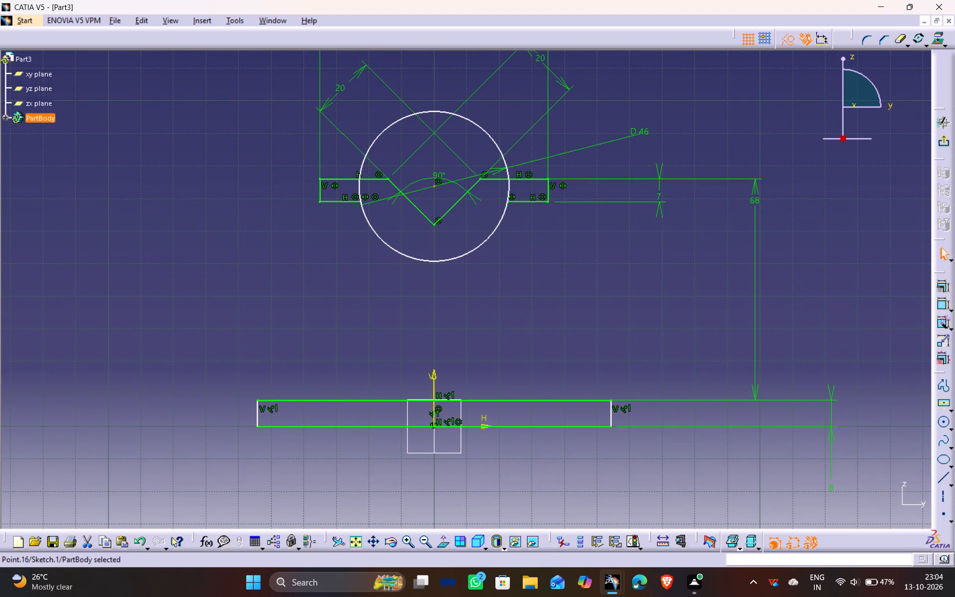
{"action": "middle_click_drag", "start_coordinate": [430, 336], "coordinate": [429, 270], "text": "ctrl"}
{"action": "middle_click_drag", "start_coordinate": [424, 106], "coordinate": [418, 340]}
{"action": "left_click", "coordinate": [509, 291], "text": "ctrl"}
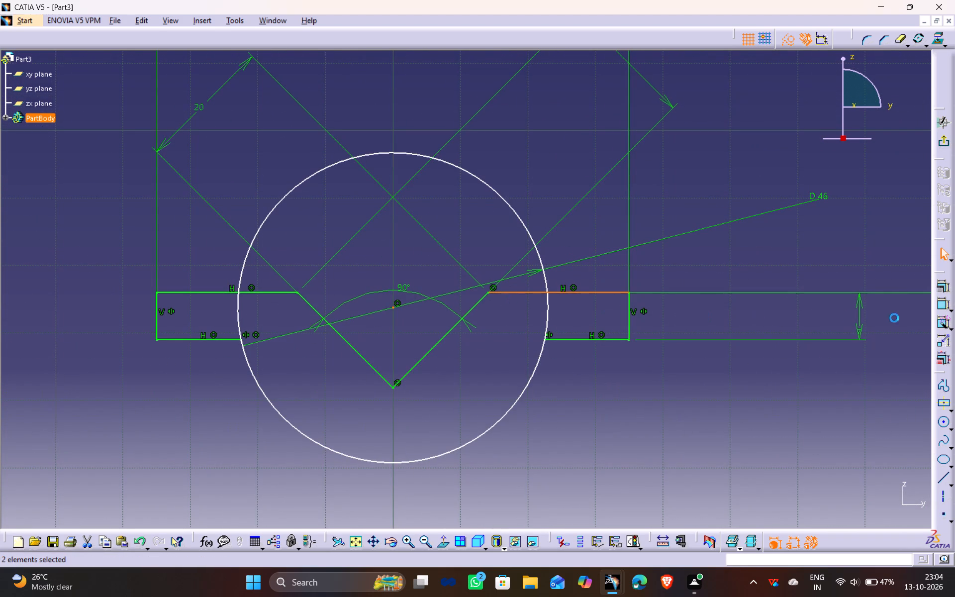
{"action": "left_click", "coordinate": [940, 281]}
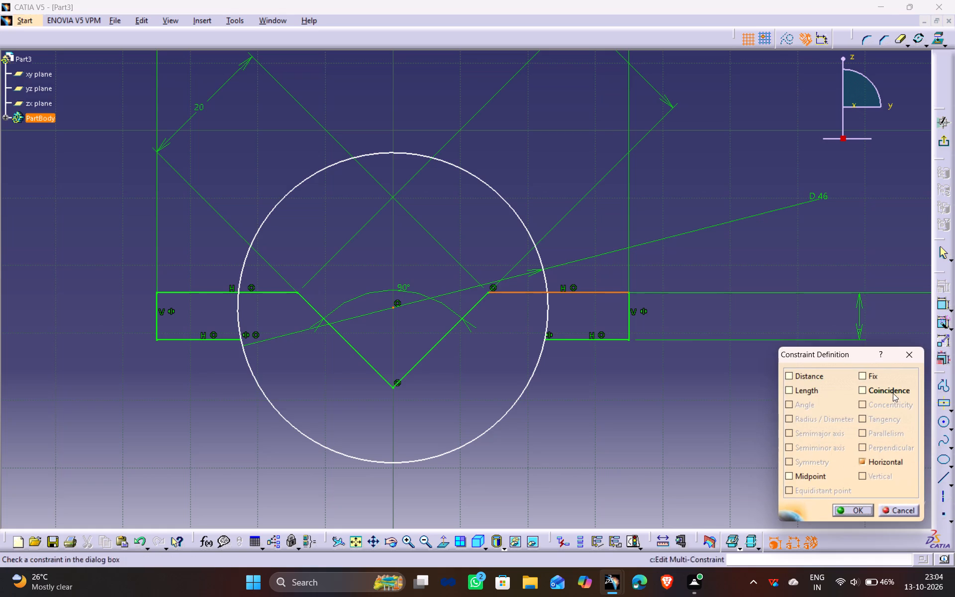
{"action": "left_click", "coordinate": [891, 390]}
{"action": "left_click", "coordinate": [854, 511]}
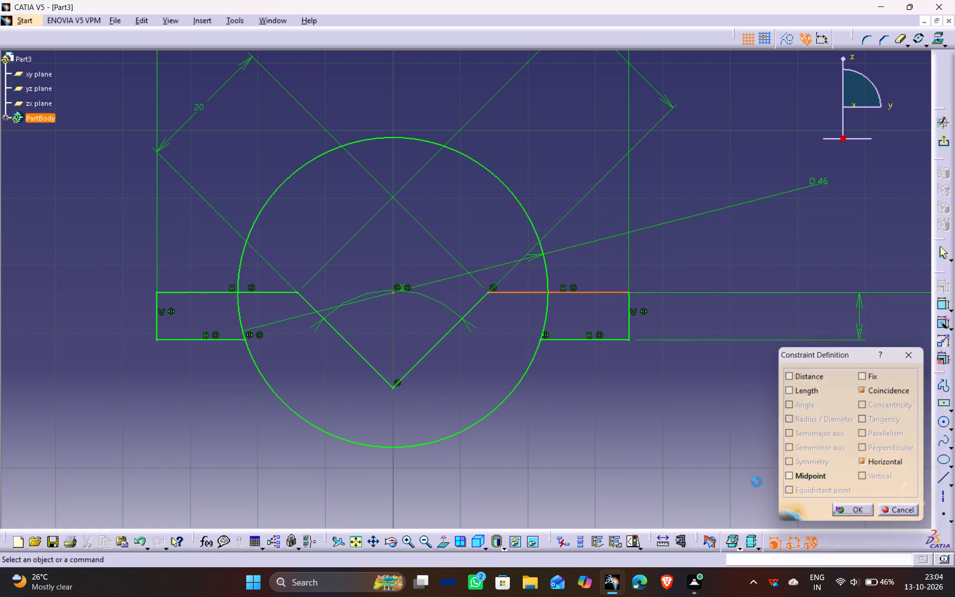
{"action": "left_click", "coordinate": [735, 478]}
Quick-trim the circle above the profile and inside both end blocks, keeping only the lower arc joining the two bottom edges.
{"action": "left_click", "coordinate": [899, 38]}
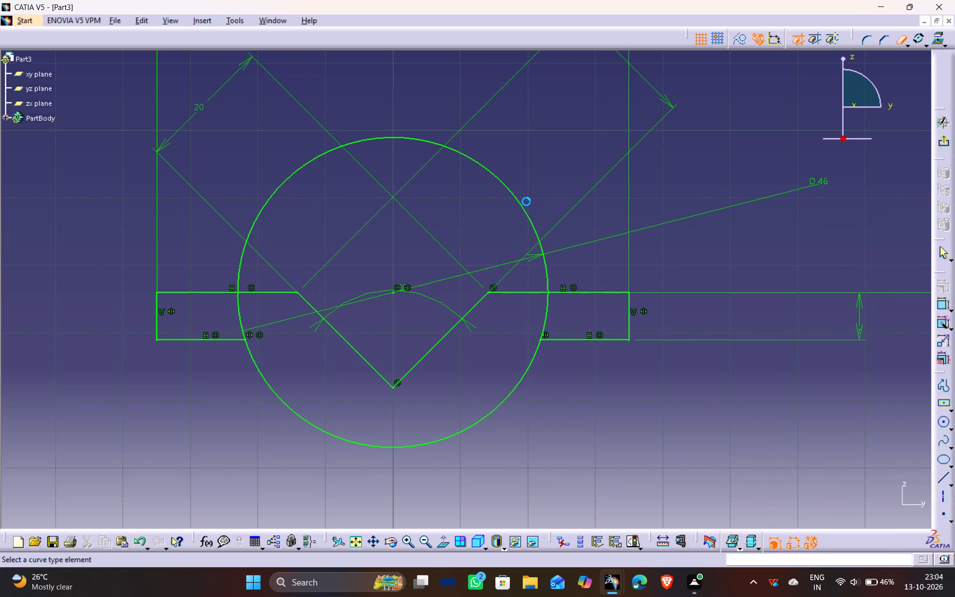
{"action": "left_click", "coordinate": [527, 205]}
{"action": "left_click", "coordinate": [901, 37]}
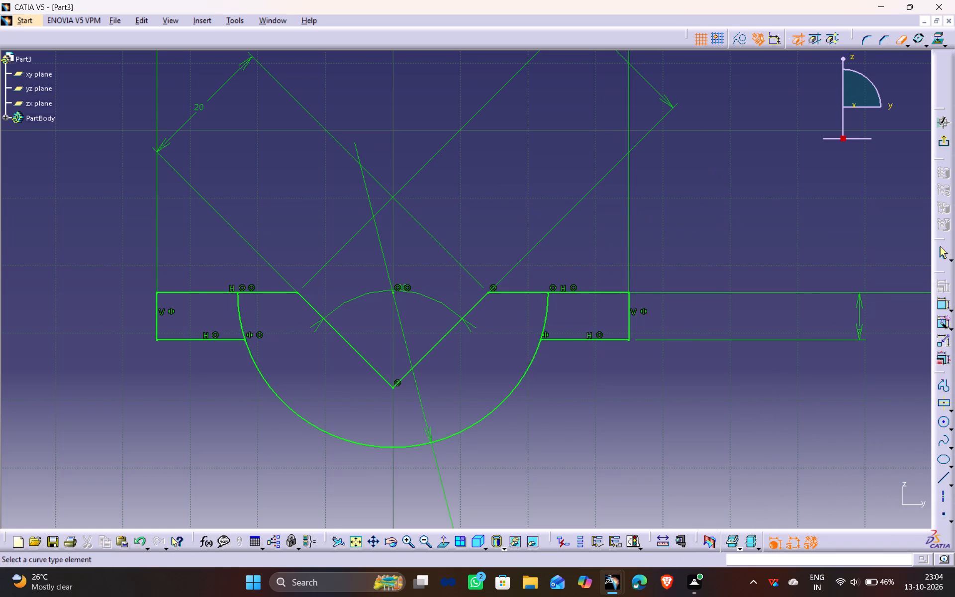
{"action": "left_click", "coordinate": [546, 312]}
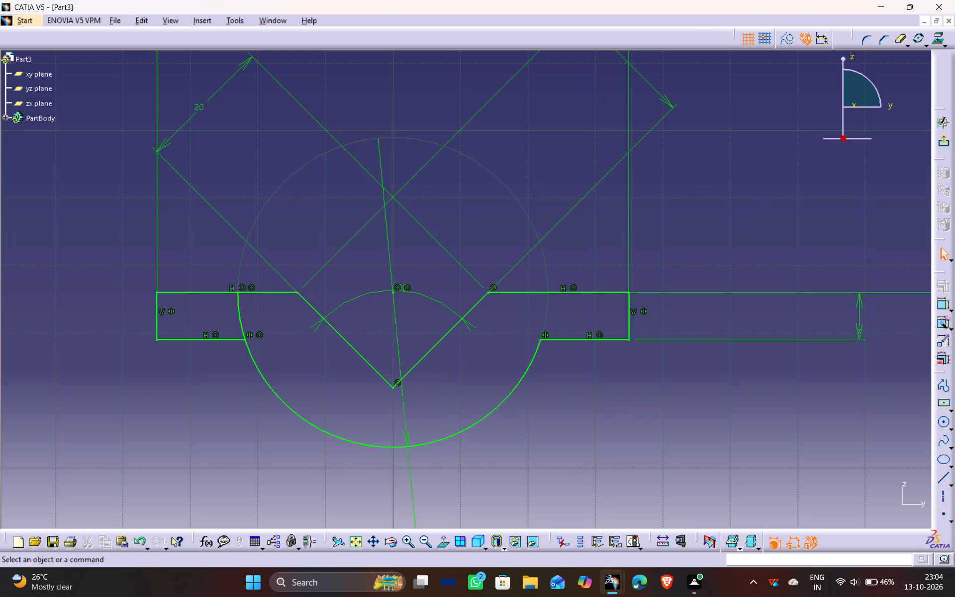
{"action": "left_click", "coordinate": [902, 36]}
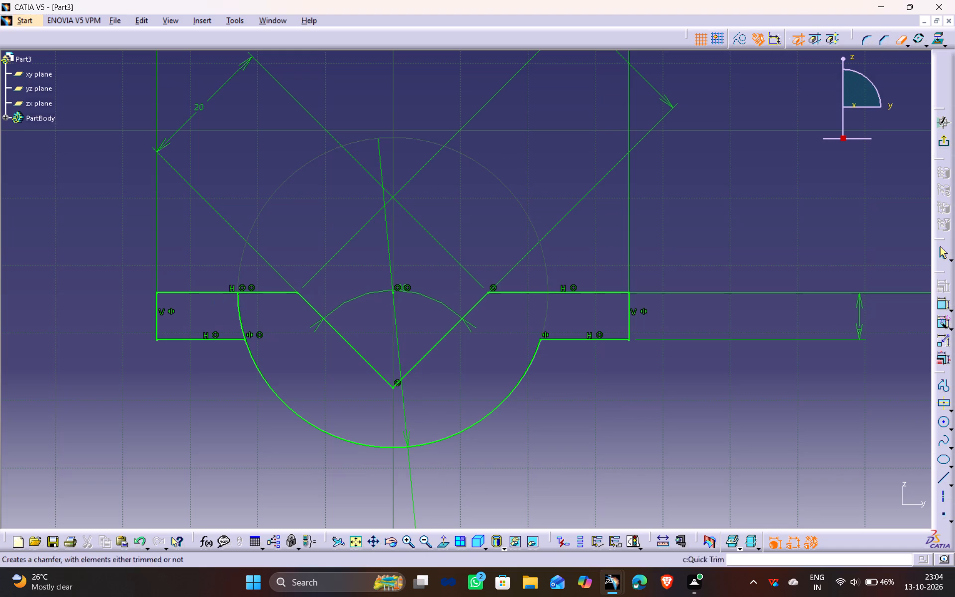
{"action": "left_click", "coordinate": [239, 315]}
{"action": "middle_click_drag", "start_coordinate": [351, 175], "coordinate": [360, 217], "text": "ctrl"}
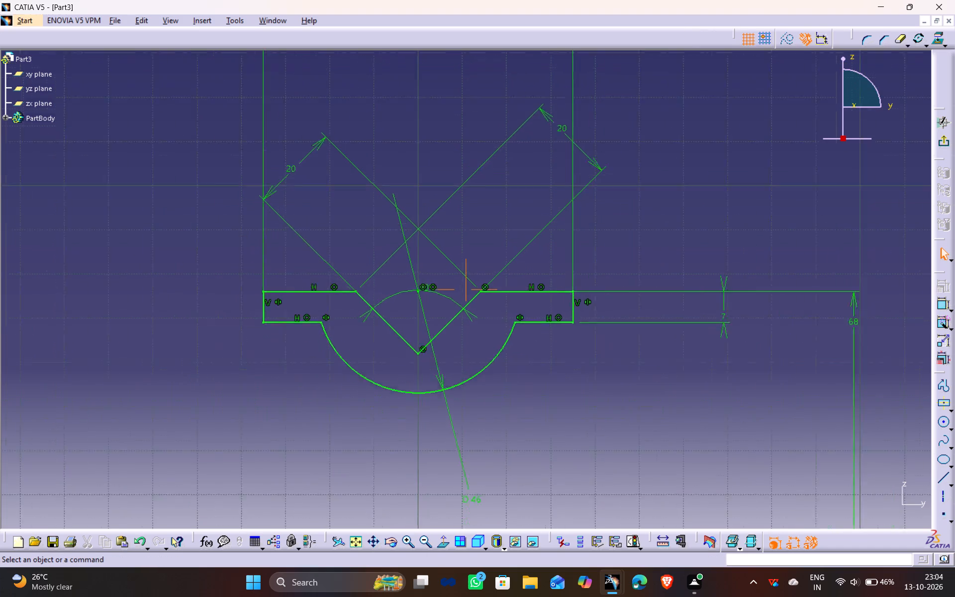
{"action": "middle_click_drag", "start_coordinate": [360, 217], "coordinate": [360, 225], "text": "ctrl"}
{"action": "left_click", "coordinate": [583, 418]}
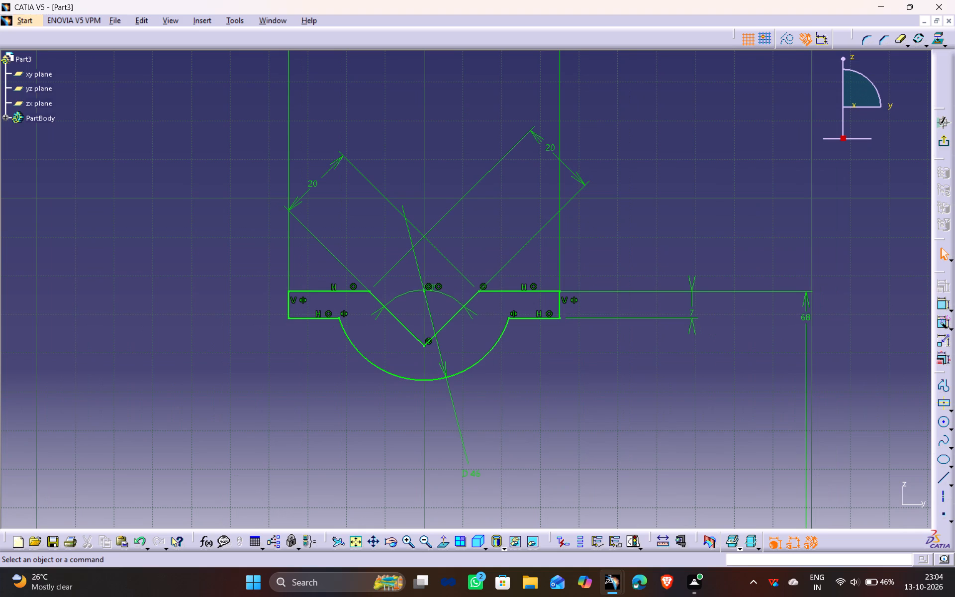
Dimension the base rectangle's bottom edge and set its length to 45 mm.
{"action": "middle_click_drag", "start_coordinate": [370, 206], "coordinate": [402, 327], "text": "ctrl"}
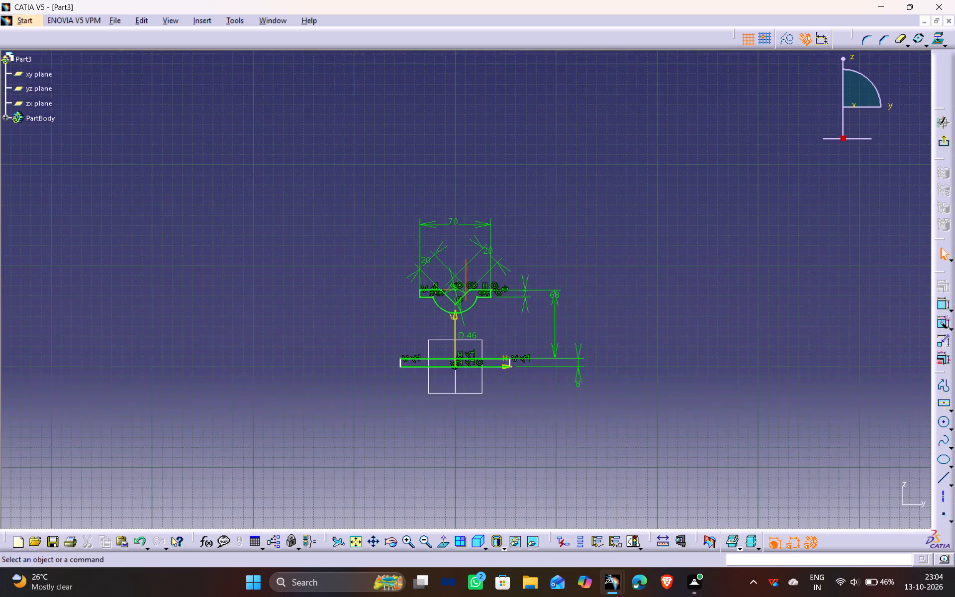
{"action": "middle_click_drag", "start_coordinate": [476, 480], "coordinate": [439, 440]}
{"action": "middle_click_drag", "start_coordinate": [431, 460], "coordinate": [428, 374], "text": "ctrl"}
{"action": "left_click", "coordinate": [398, 383]}
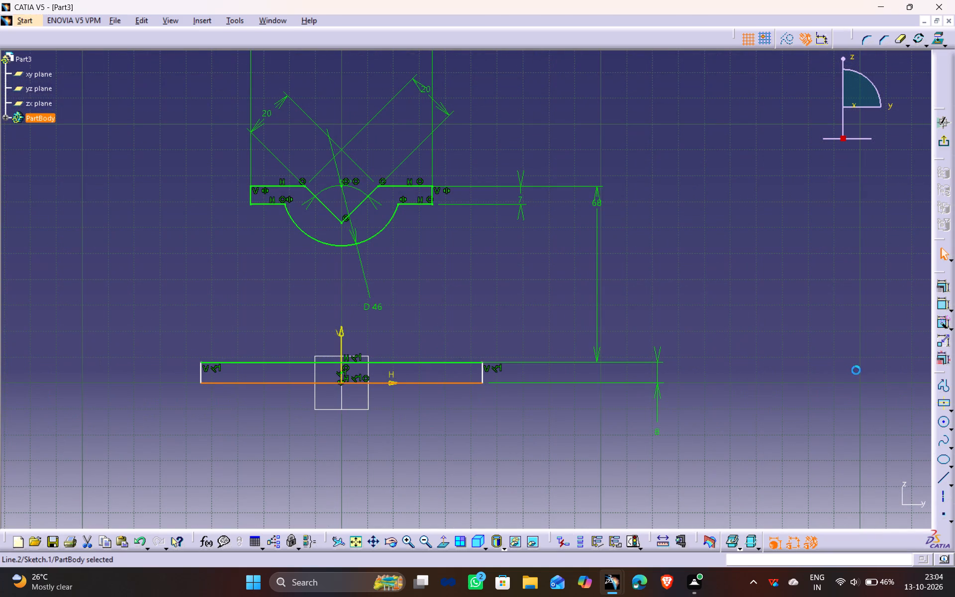
{"action": "left_click", "coordinate": [940, 302]}
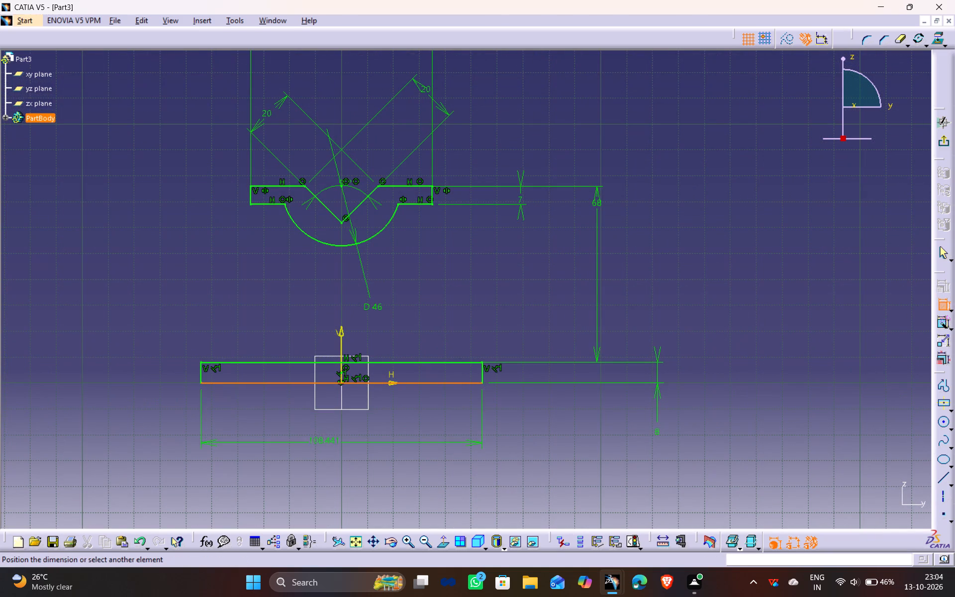
{"action": "left_click", "coordinate": [338, 444]}
{"action": "double_click", "coordinate": [340, 440]}
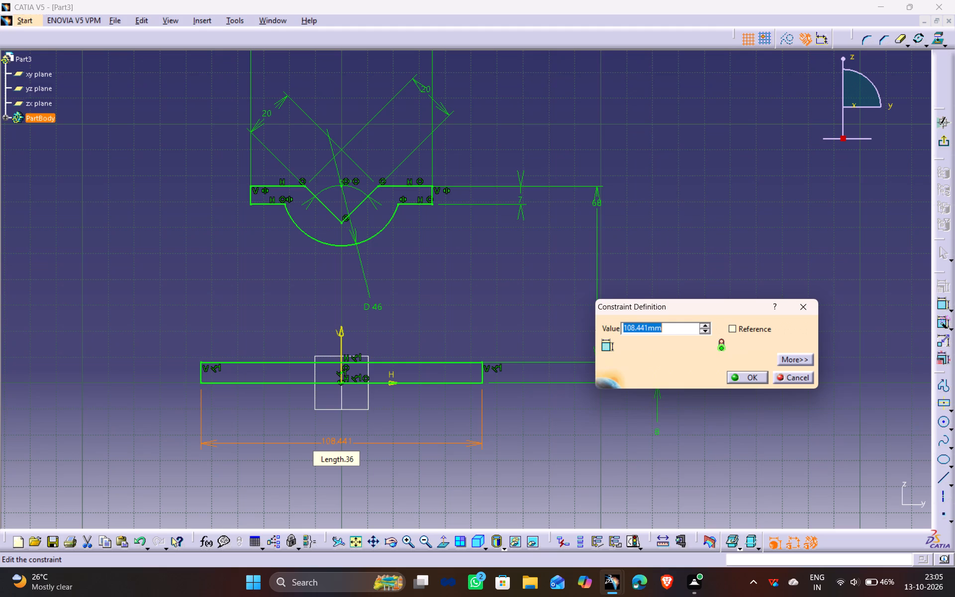
{"action": "left_click", "coordinate": [337, 438]}
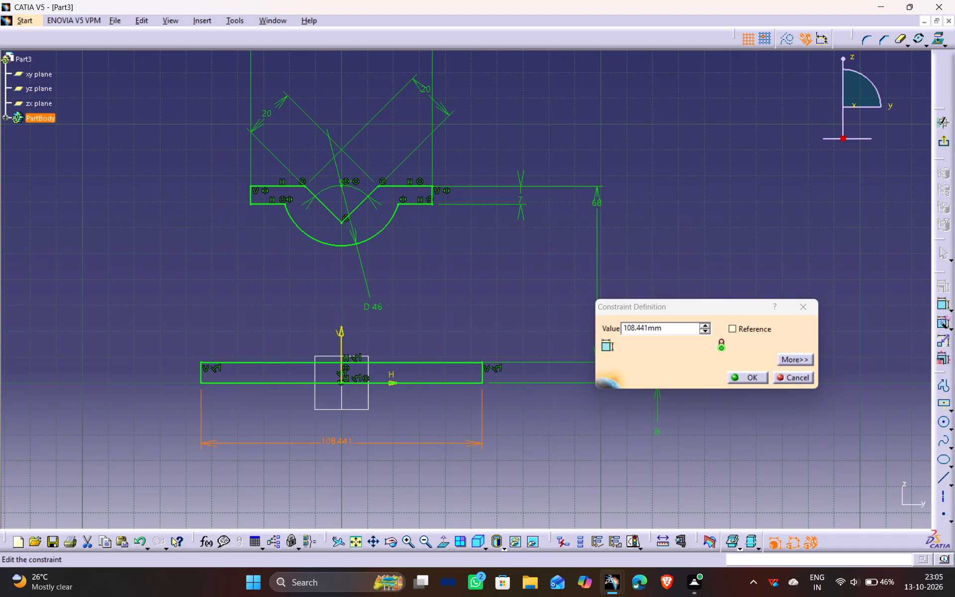
{"action": "left_click_drag", "start_coordinate": [675, 329], "coordinate": [540, 358]}
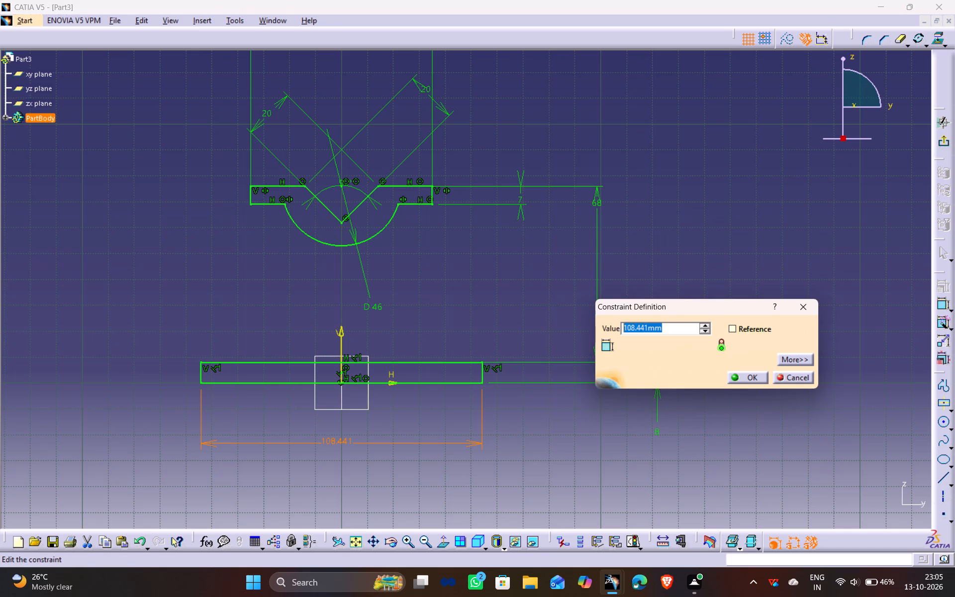
{"action": "type", "text": "45"}
{"action": "key", "text": "Return"}
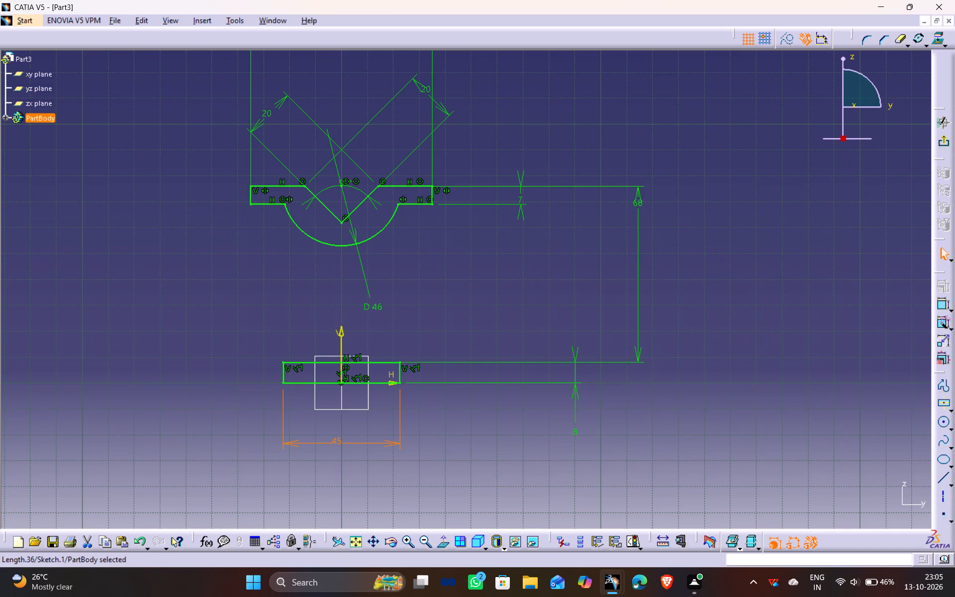
{"action": "left_click_drag", "start_coordinate": [433, 296], "coordinate": [403, 274]}
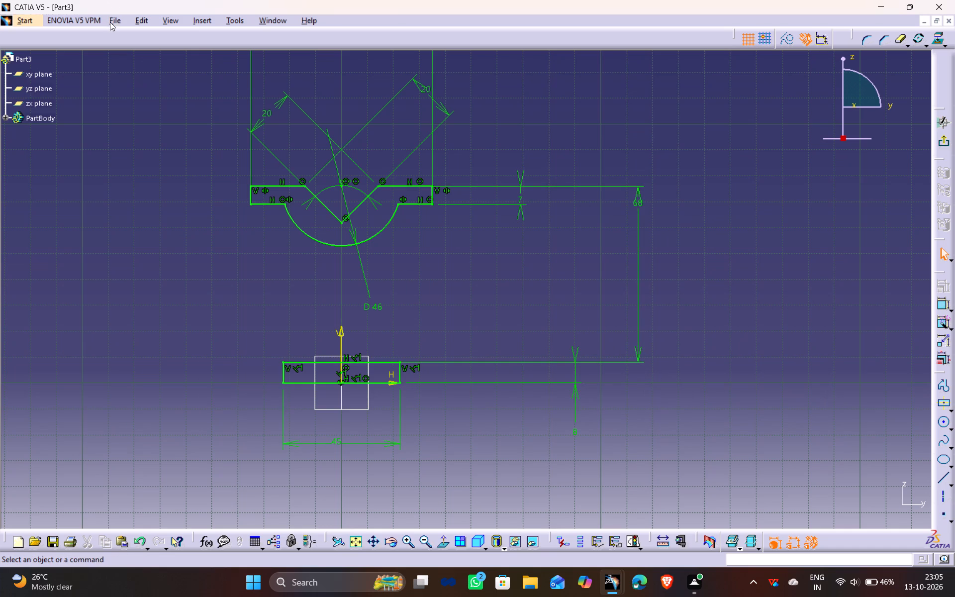
Reopen the recent A30-1 part and find which PartBody feature forms the raised square pad on the arm.
{"action": "left_click", "coordinate": [110, 20]}
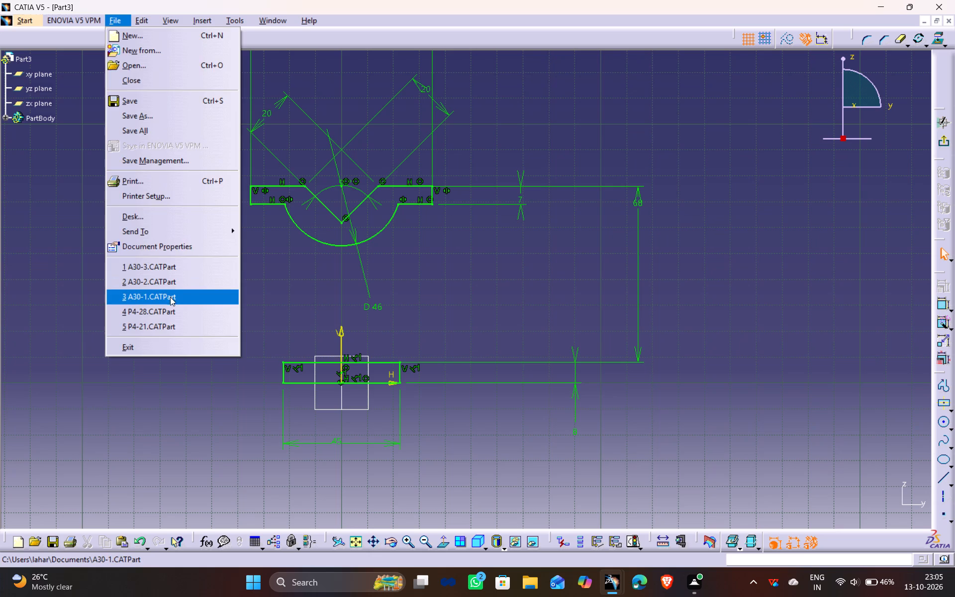
{"action": "left_click", "coordinate": [170, 297]}
{"action": "middle_click_drag", "start_coordinate": [681, 282], "coordinate": [531, 309]}
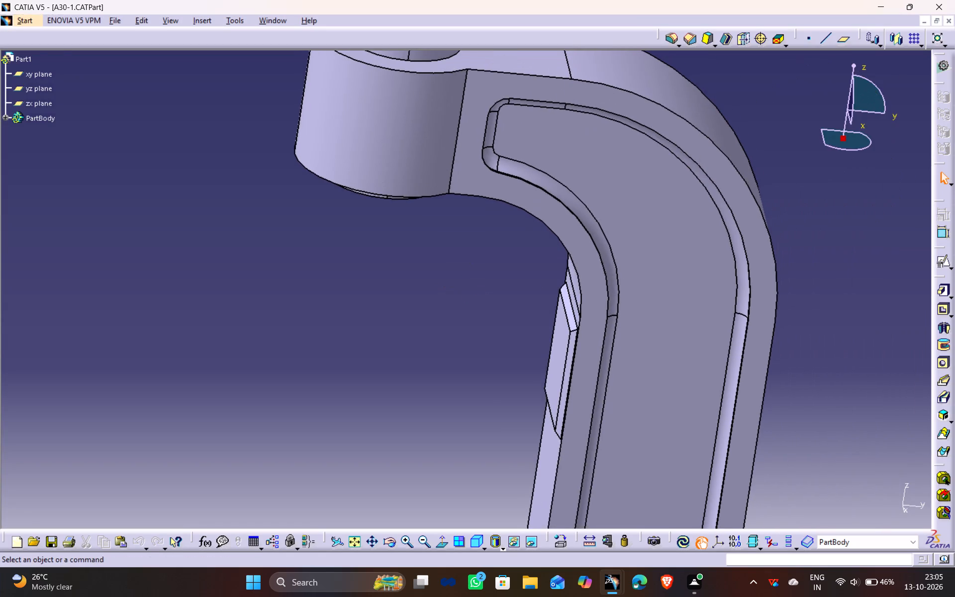
{"action": "middle_click_drag", "start_coordinate": [507, 314], "coordinate": [674, 283]}
{"action": "left_click_drag", "start_coordinate": [504, 314], "coordinate": [674, 279]}
{"action": "scroll", "coordinate": [518, 284], "scroll_direction": "down", "scroll_amount": 1}
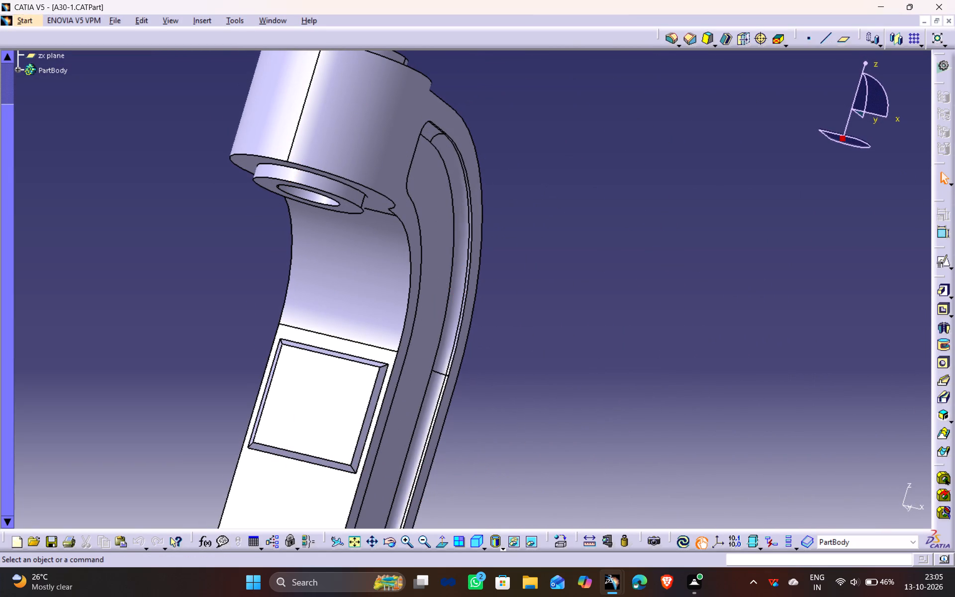
{"action": "left_click", "coordinate": [17, 69]}
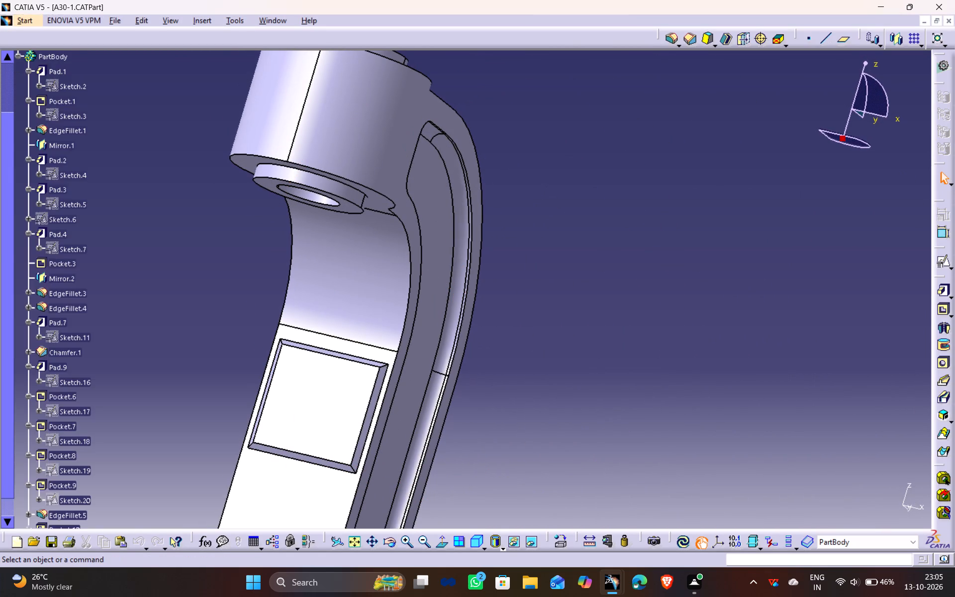
{"action": "scroll", "coordinate": [51, 375], "scroll_direction": "down", "scroll_amount": 6}
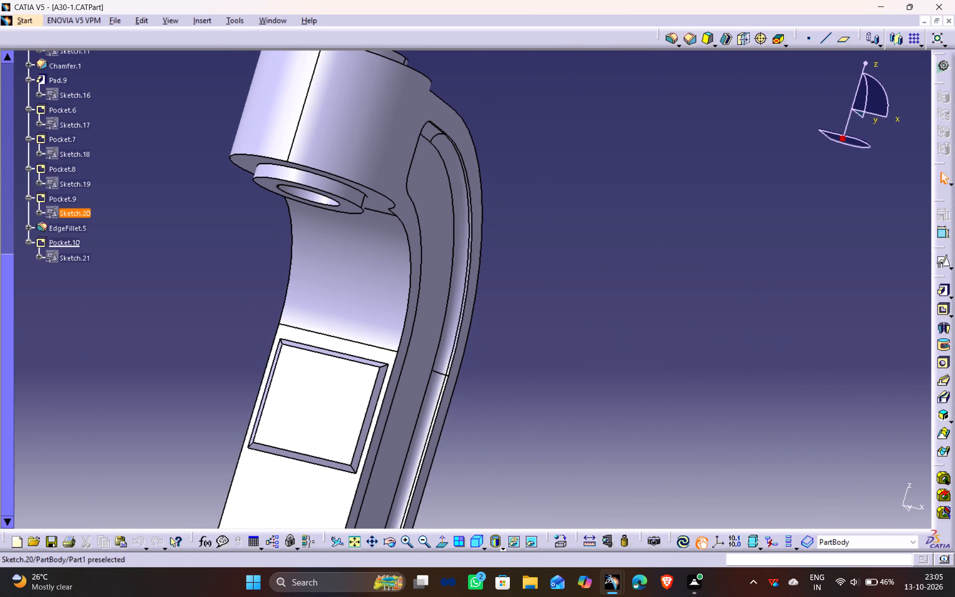
{"action": "scroll", "coordinate": [62, 134], "scroll_direction": "up", "scroll_amount": 1}
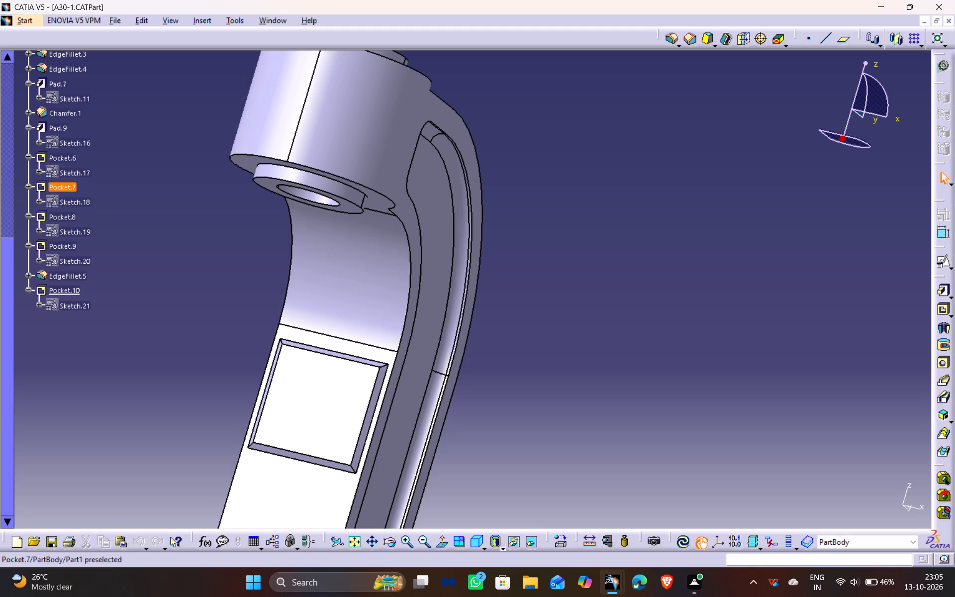
{"action": "left_click", "coordinate": [61, 276]}
{"action": "left_click", "coordinate": [58, 237]}
{"action": "left_click", "coordinate": [55, 245]}
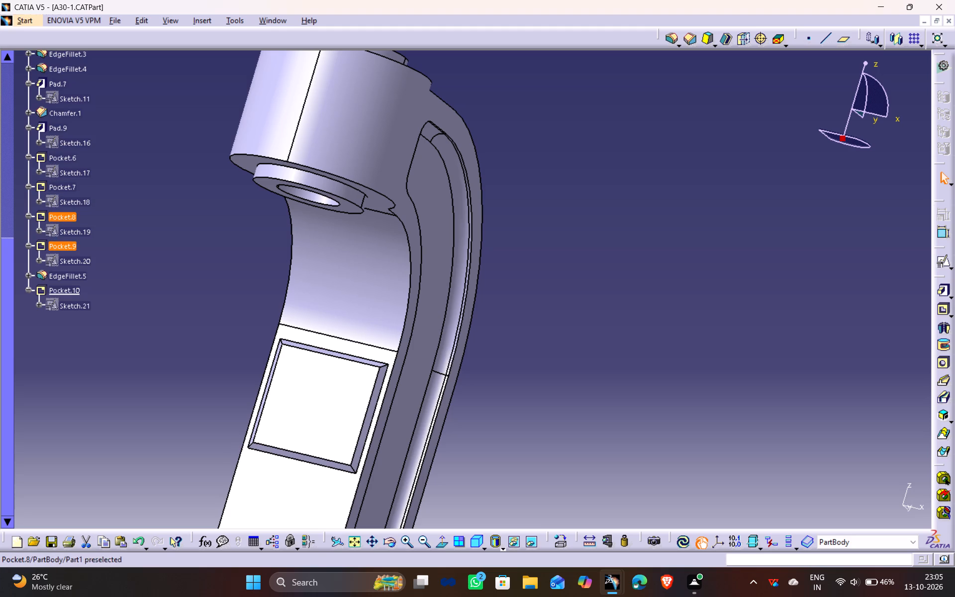
{"action": "left_click", "coordinate": [63, 187]}
{"action": "left_click", "coordinate": [62, 126]}
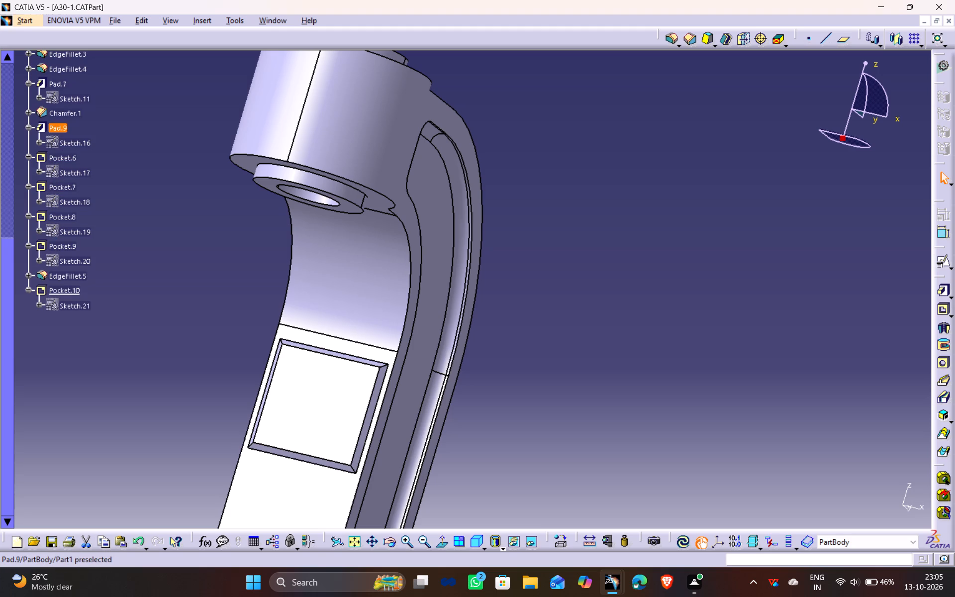
{"action": "left_click", "coordinate": [60, 132]}
{"action": "left_click_drag", "start_coordinate": [319, 419], "coordinate": [318, 414]}
{"action": "scroll", "coordinate": [147, 228], "scroll_direction": "up", "scroll_amount": 1}
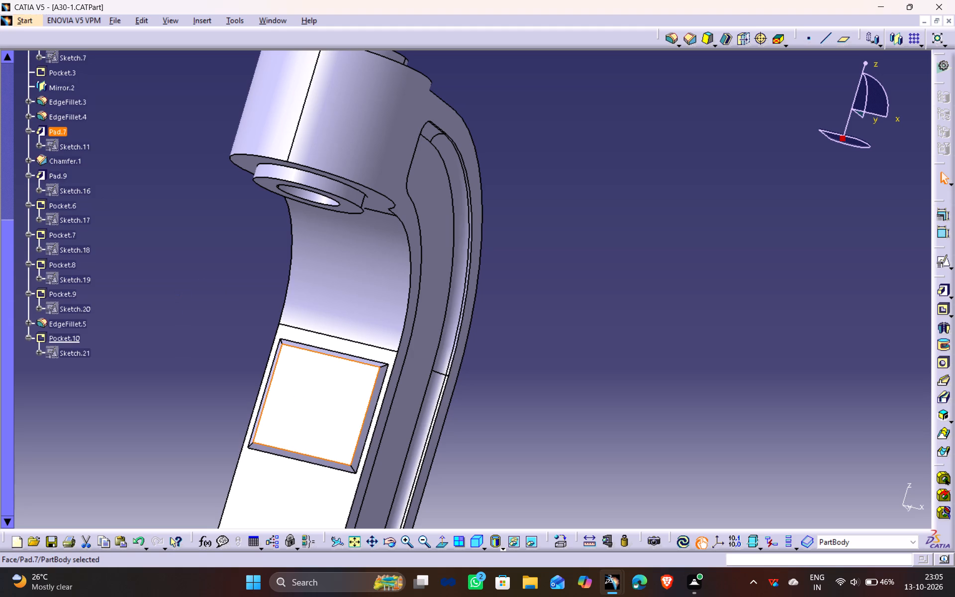
Open Sketch.11 of Pad.7 for editing and examine the square pad's dimensions.
{"action": "double_click", "coordinate": [85, 144]}
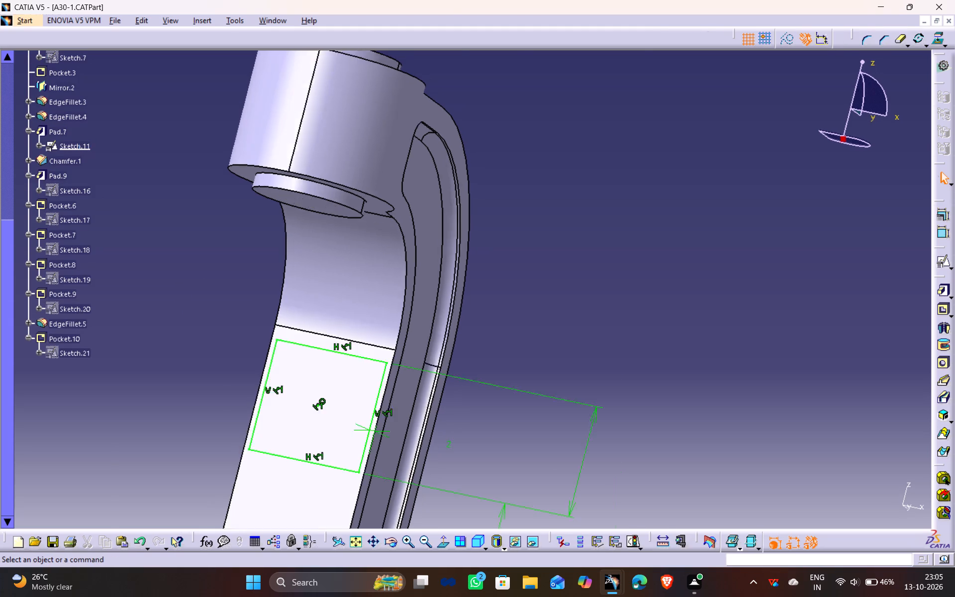
{"action": "middle_click_drag", "start_coordinate": [373, 406], "coordinate": [267, 239]}
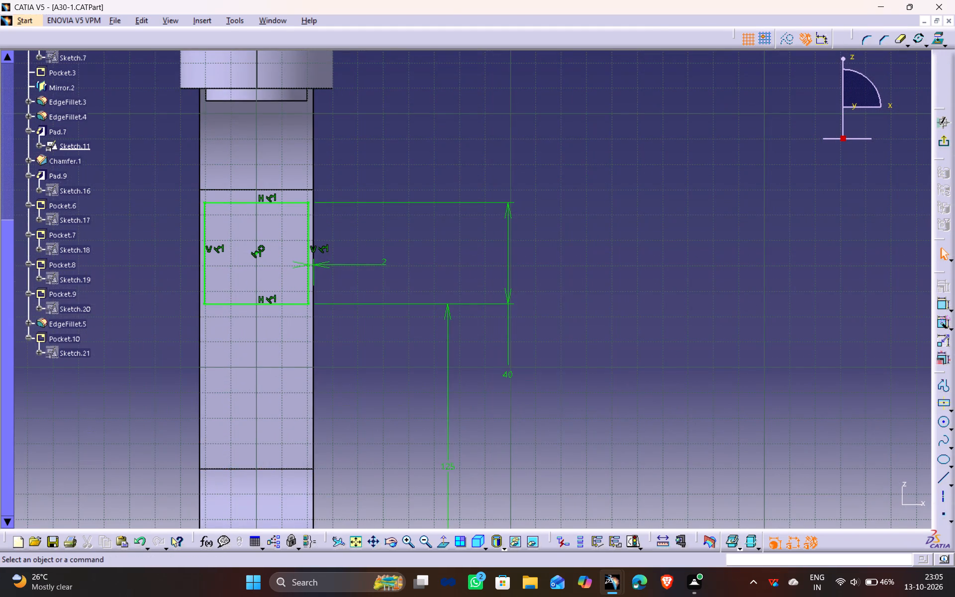
{"action": "middle_click_drag", "start_coordinate": [390, 415], "coordinate": [400, 302]}
{"action": "middle_click_drag", "start_coordinate": [381, 200], "coordinate": [382, 219]}
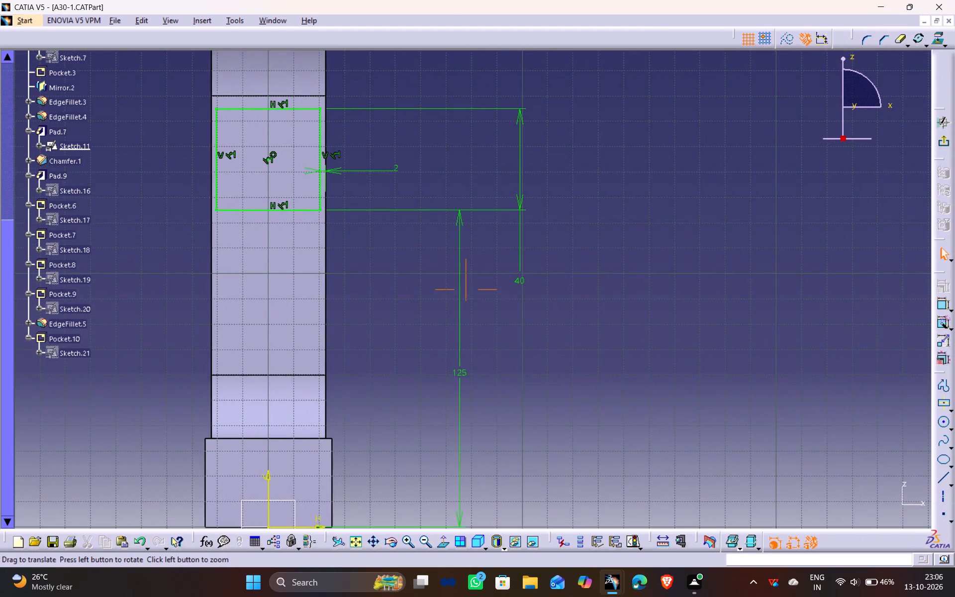
{"action": "middle_click_drag", "start_coordinate": [382, 219], "coordinate": [384, 309]}
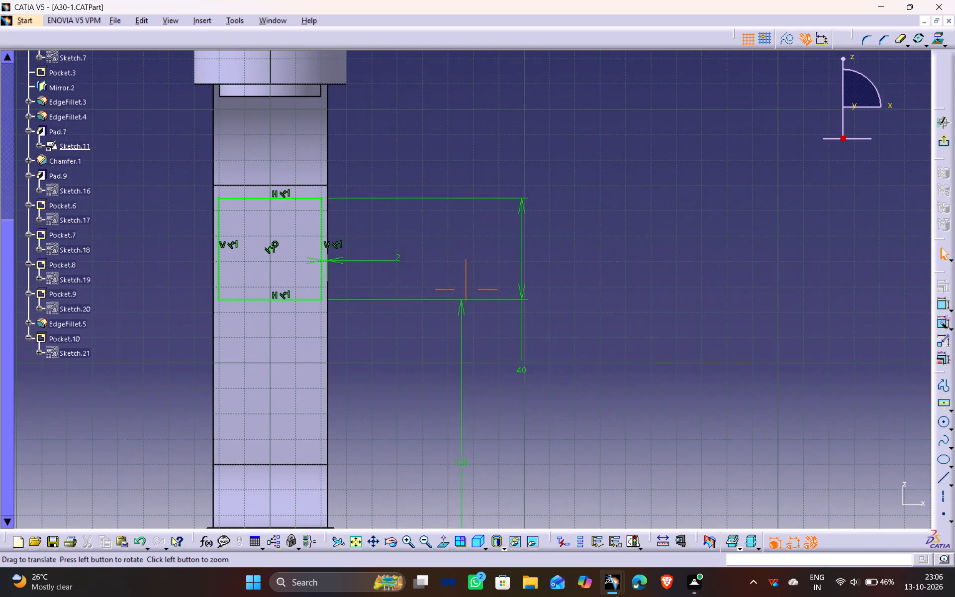
{"action": "middle_click_drag", "start_coordinate": [384, 309], "coordinate": [384, 310]}
Exit the sketch, update the A30-1 part, and close it with its changes saved.
{"action": "left_click", "coordinate": [941, 141]}
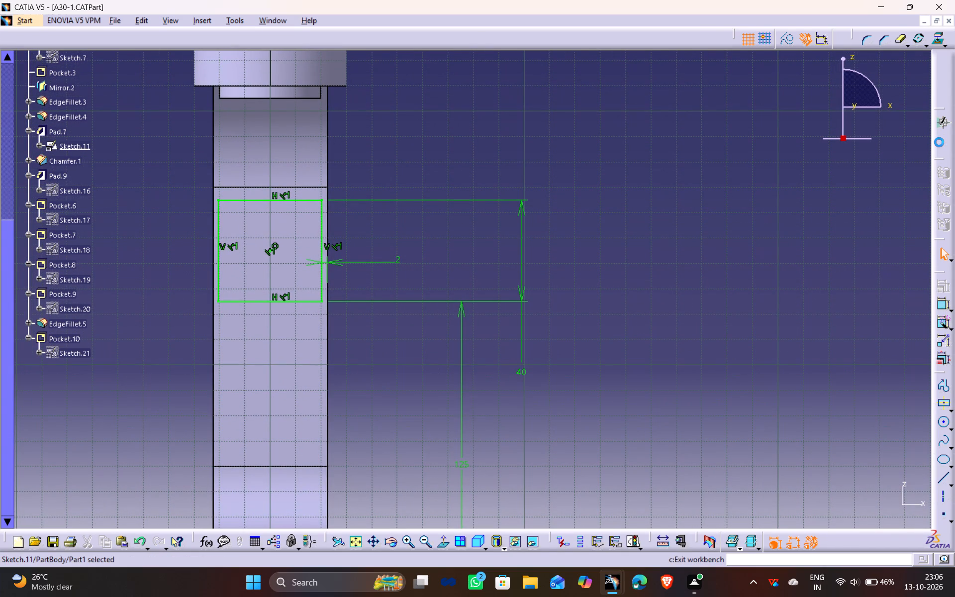
{"action": "key", "text": "ctrl+u"}
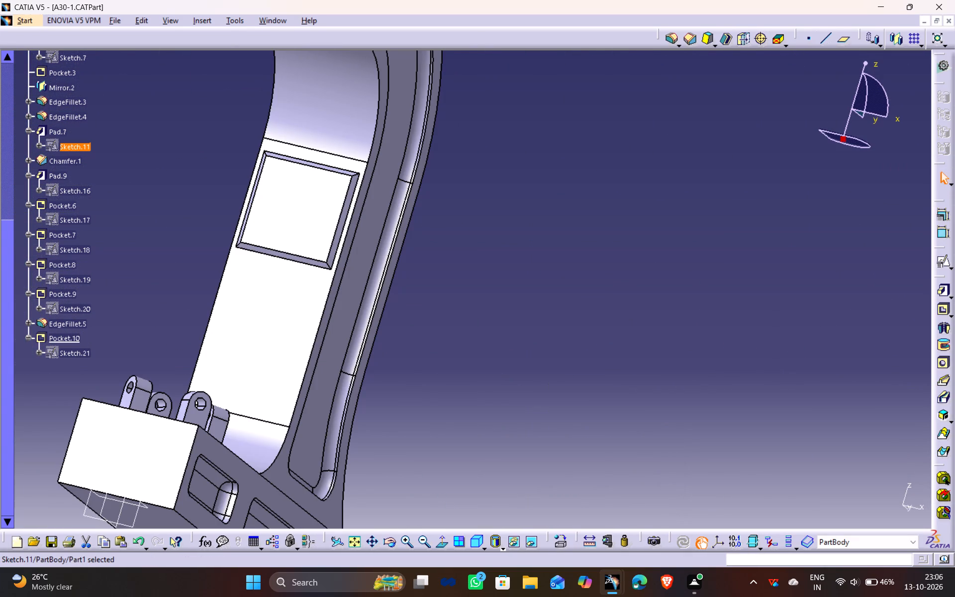
{"action": "left_click", "coordinate": [945, 20]}
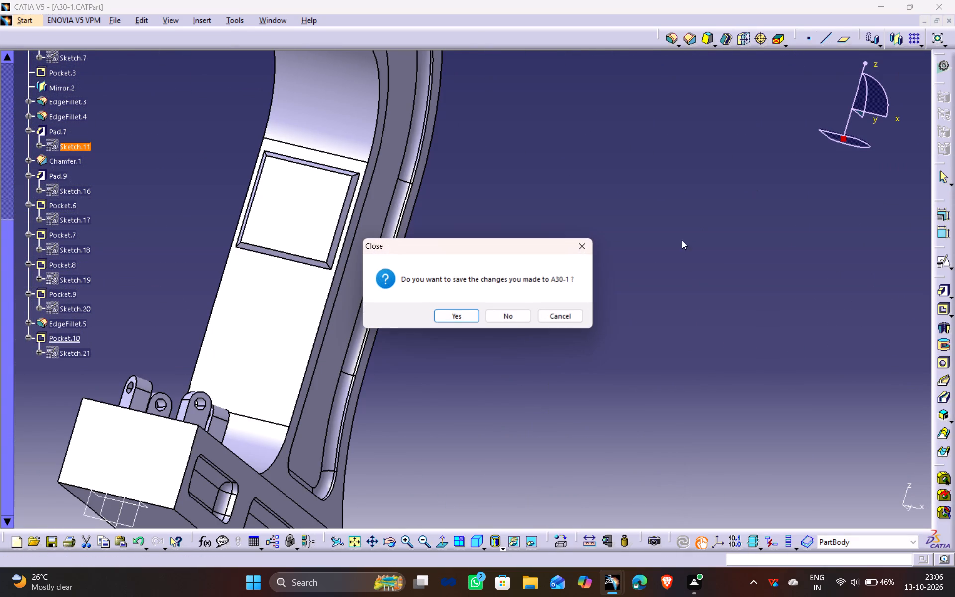
{"action": "left_click", "coordinate": [465, 315]}
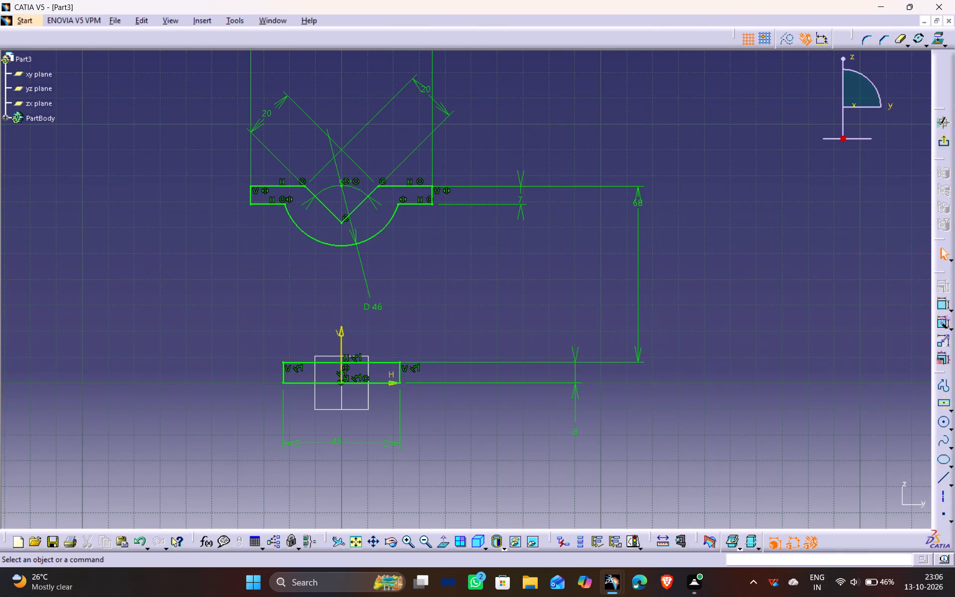
Set the base rectangle's length to 40 mm in Part3 and exit the sketch.
{"action": "double_click", "coordinate": [337, 440]}
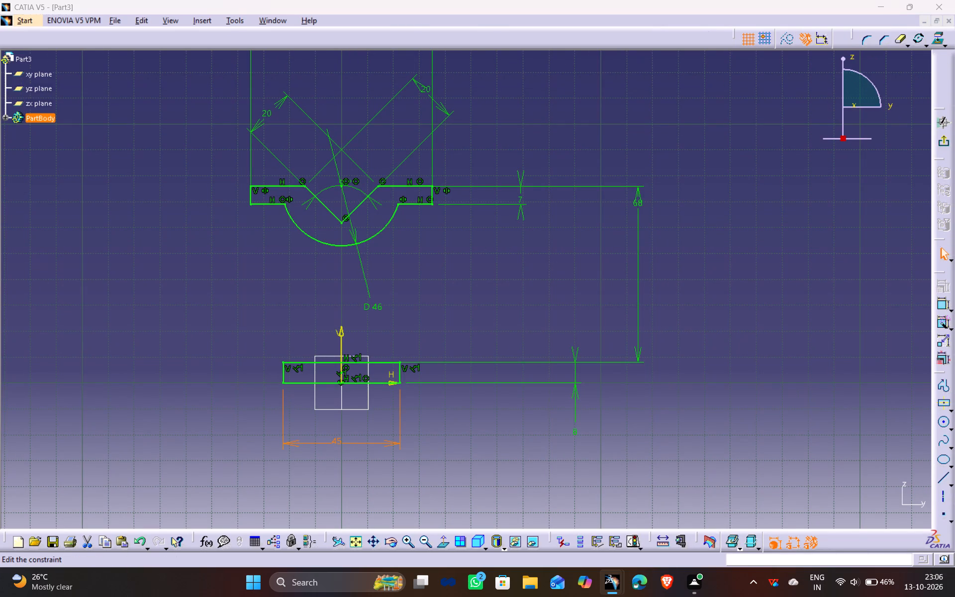
{"action": "type", "text": "40"}
{"action": "key", "text": "Return"}
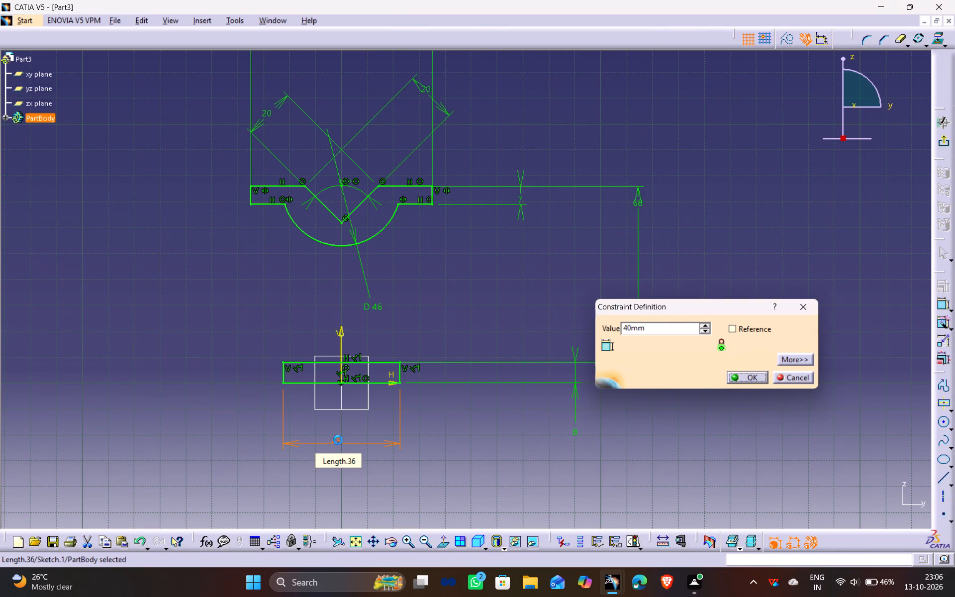
{"action": "left_click", "coordinate": [409, 319]}
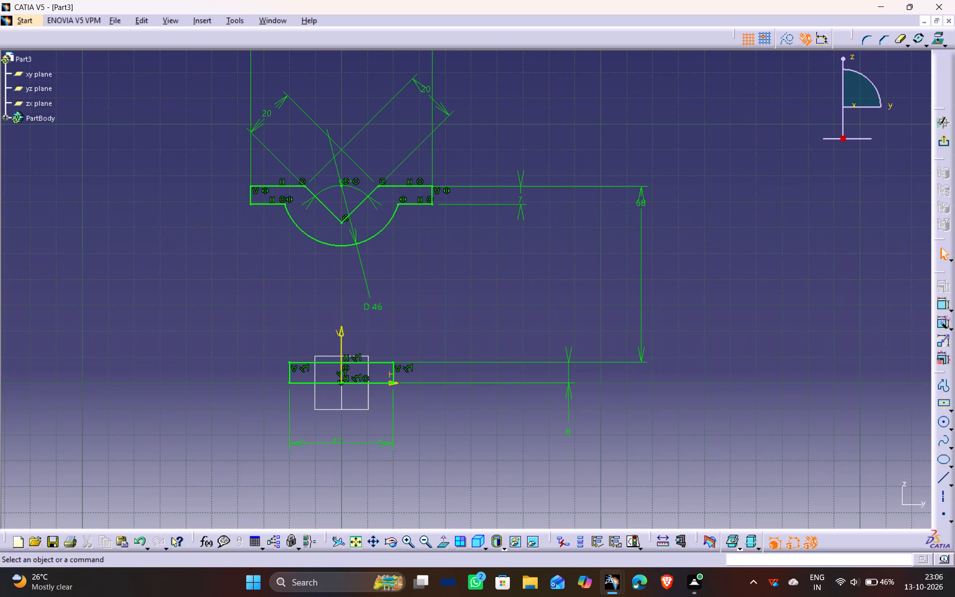
{"action": "left_click", "coordinate": [942, 139]}
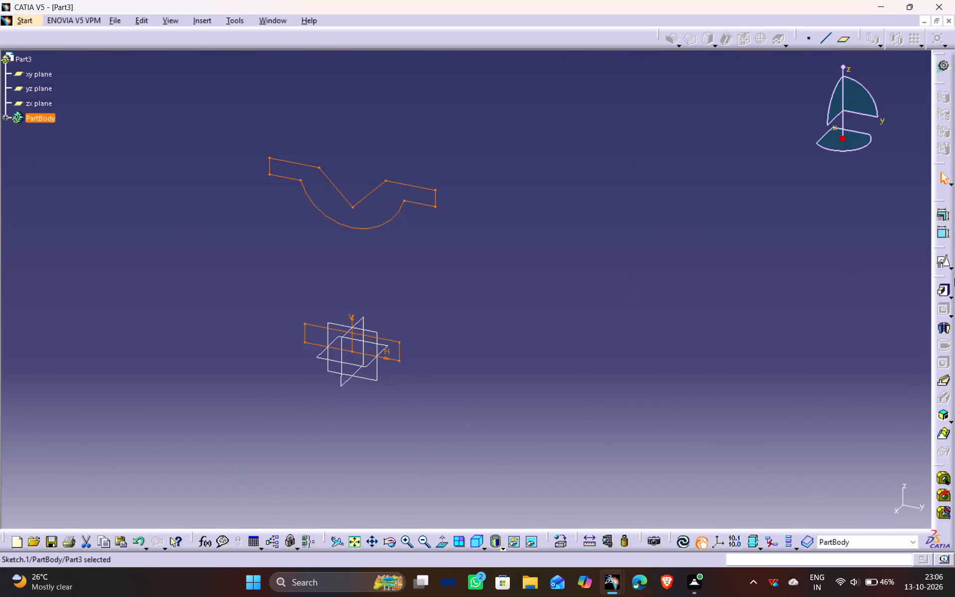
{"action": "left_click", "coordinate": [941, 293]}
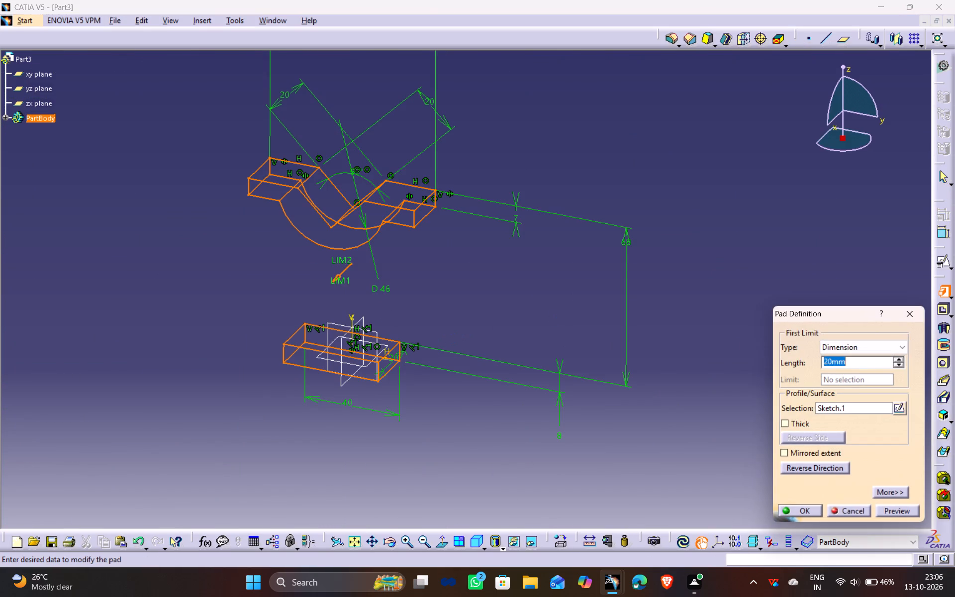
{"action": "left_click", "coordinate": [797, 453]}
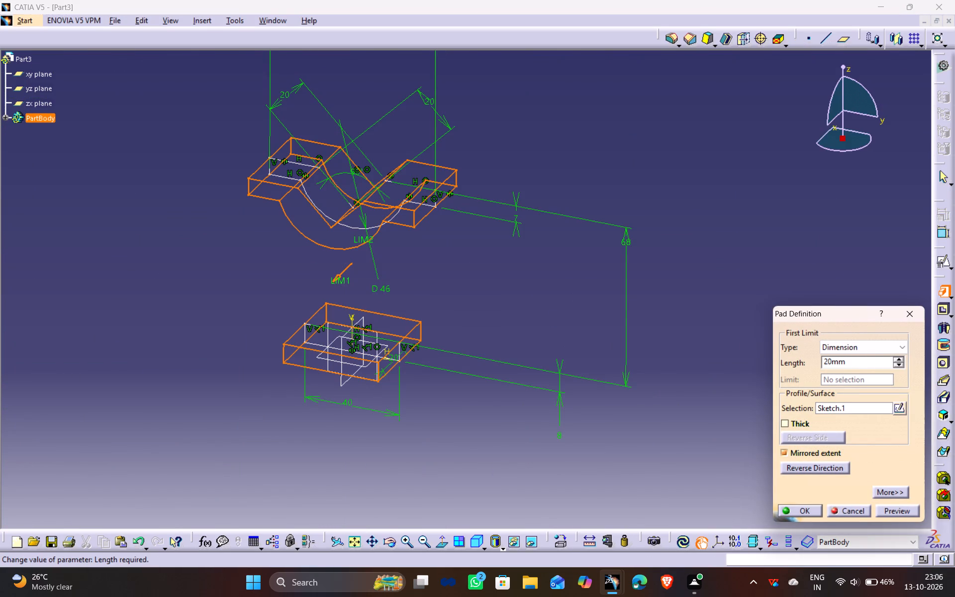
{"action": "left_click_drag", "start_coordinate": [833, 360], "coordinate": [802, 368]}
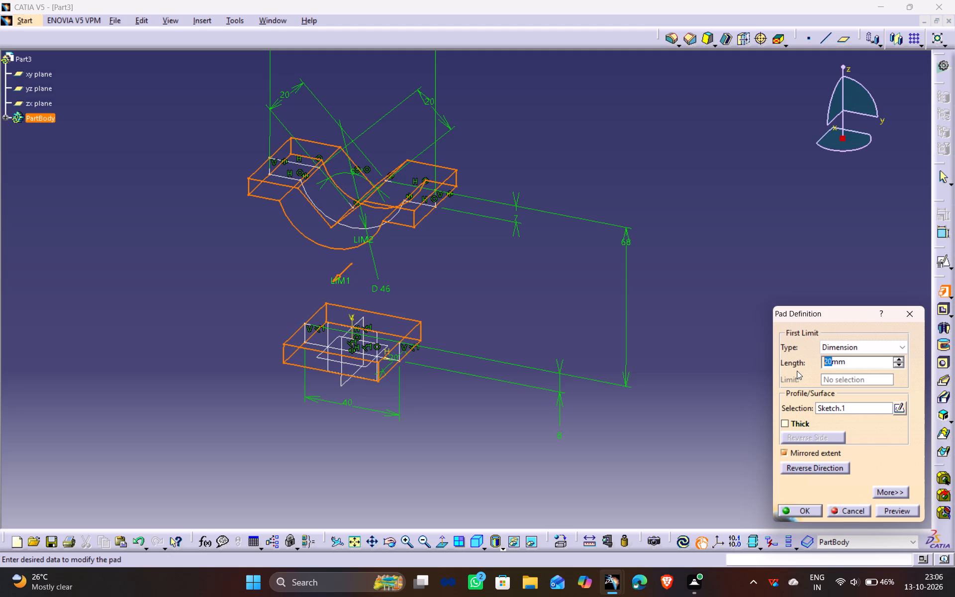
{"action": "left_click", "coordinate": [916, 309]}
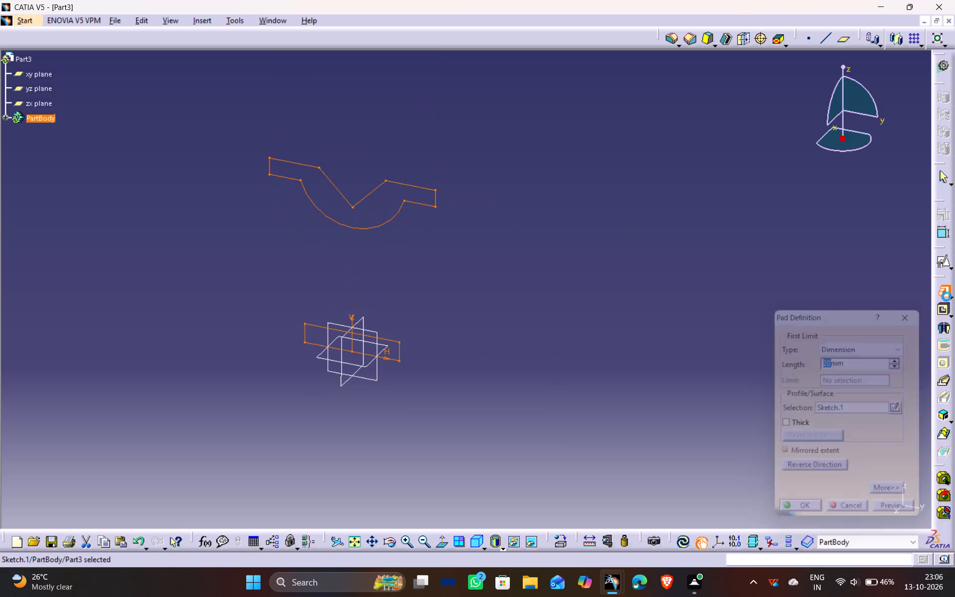
Start a Multi-Pad of the sketch and set the upper V-notched profile's first and second limits to 25 mm each.
{"action": "left_click", "coordinate": [951, 293]}
{"action": "left_click", "coordinate": [941, 303]}
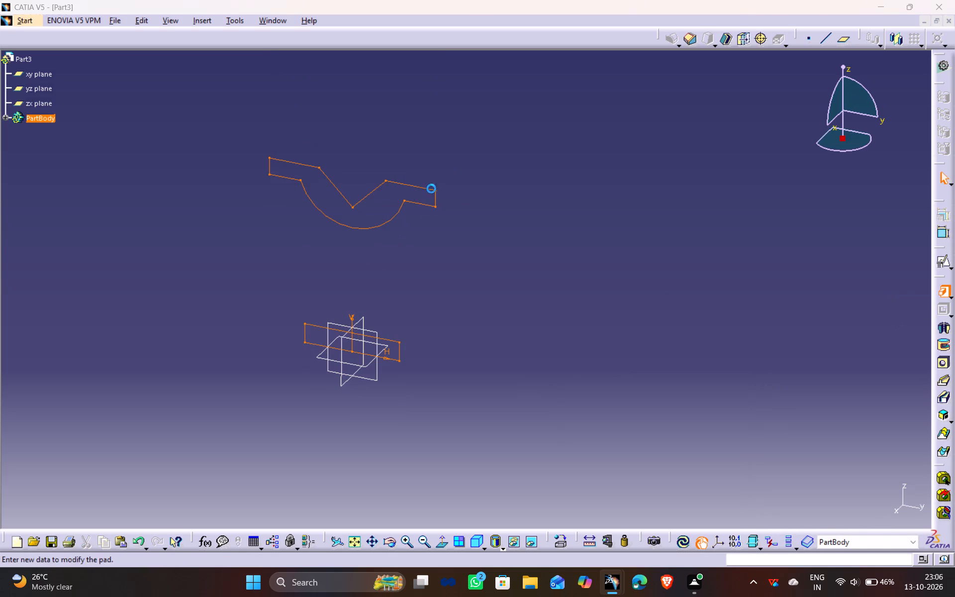
{"action": "left_click", "coordinate": [838, 385]}
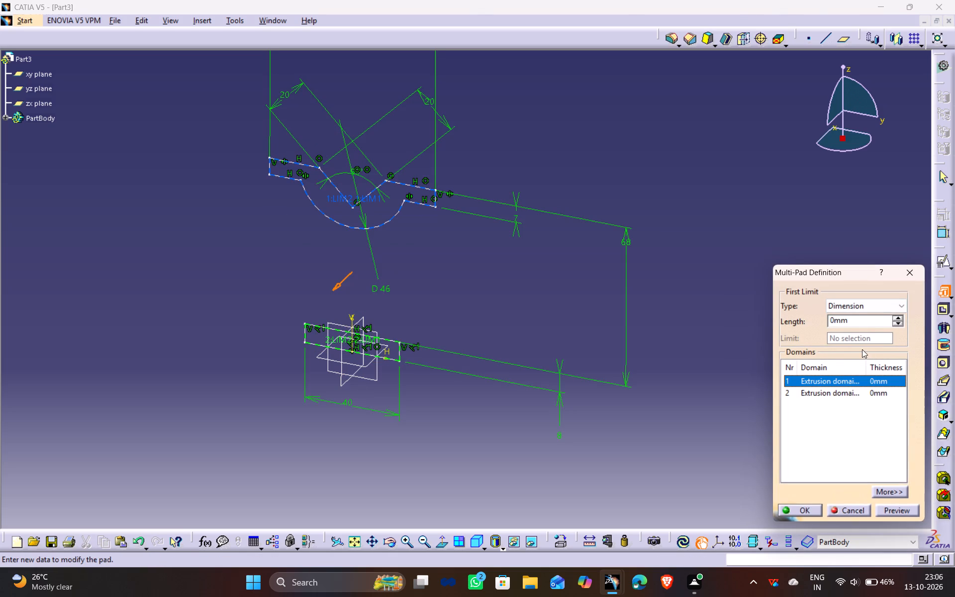
{"action": "left_click", "coordinate": [893, 488]}
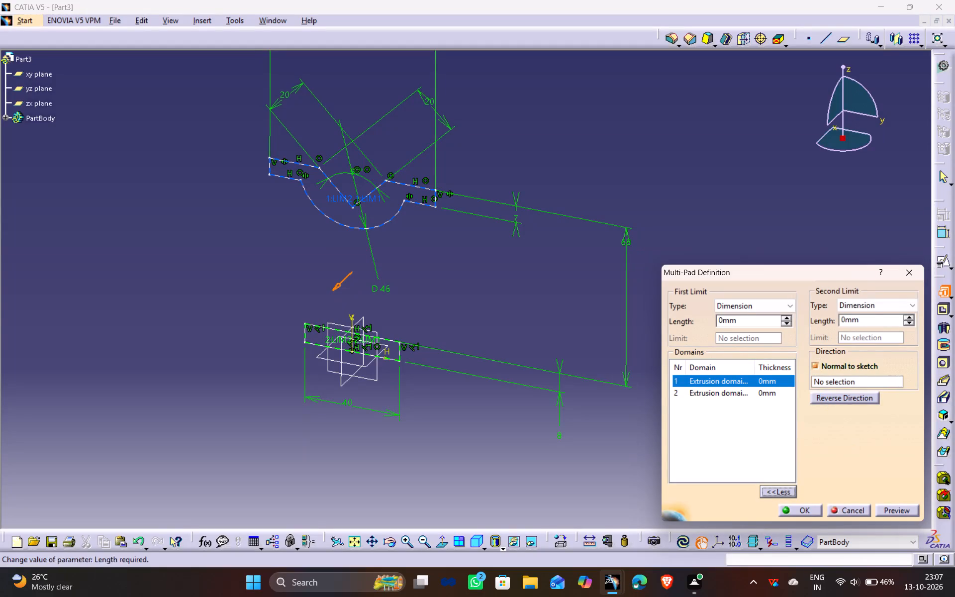
{"action": "left_click_drag", "start_coordinate": [722, 317], "coordinate": [638, 338]}
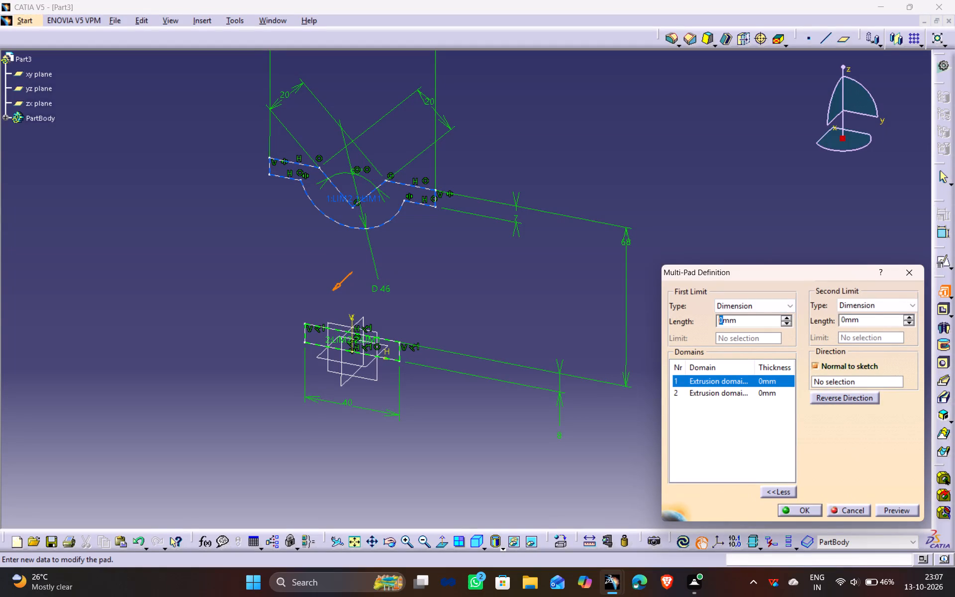
{"action": "type", "text": "25"}
{"action": "left_click_drag", "start_coordinate": [843, 319], "coordinate": [788, 324]}
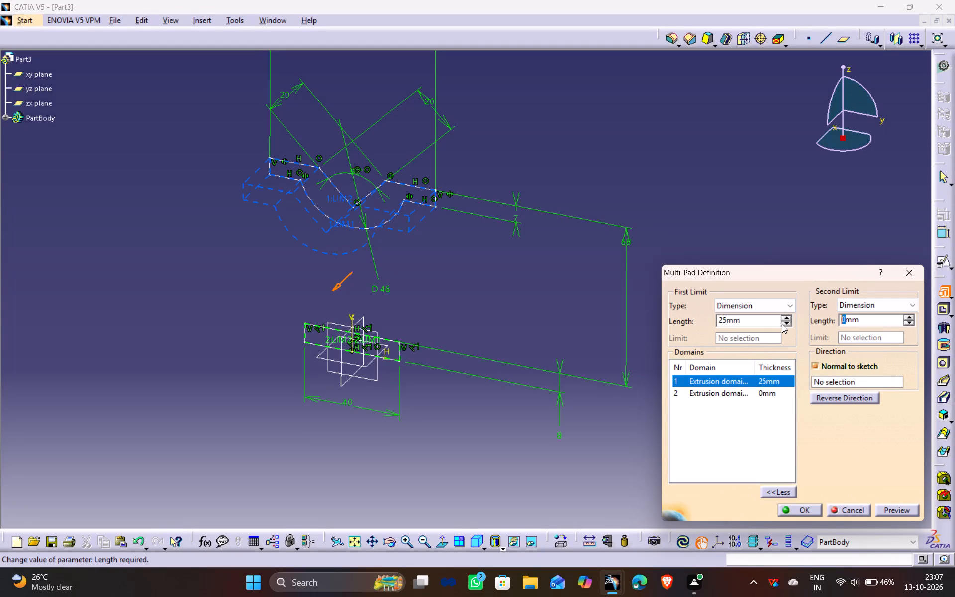
{"action": "type", "text": "25"}
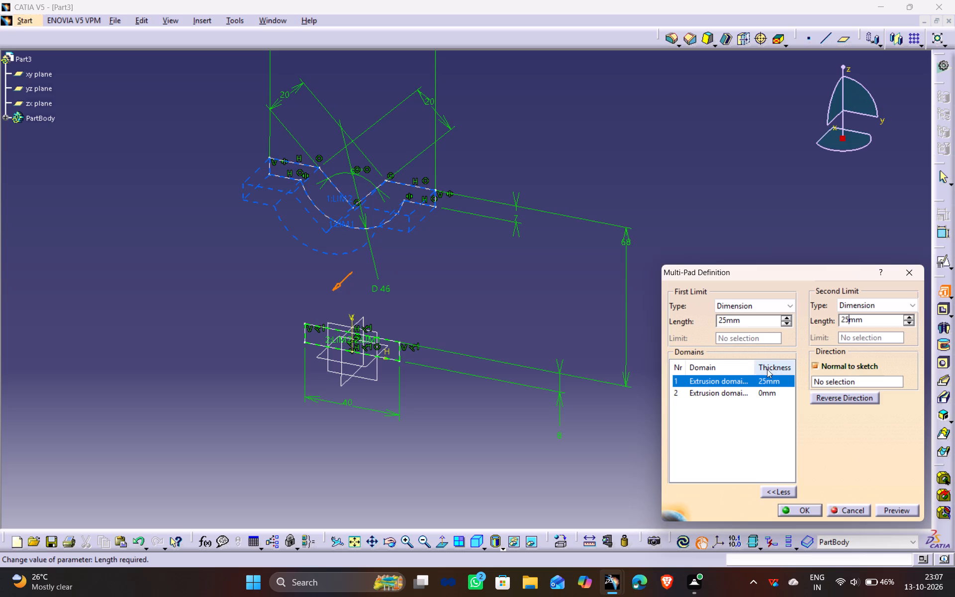
Set both limits of the lower rectangle's extrusion domain to 20 mm and complete the Multi-Pad.
{"action": "left_click", "coordinate": [745, 396]}
{"action": "left_click_drag", "start_coordinate": [723, 322], "coordinate": [621, 325]}
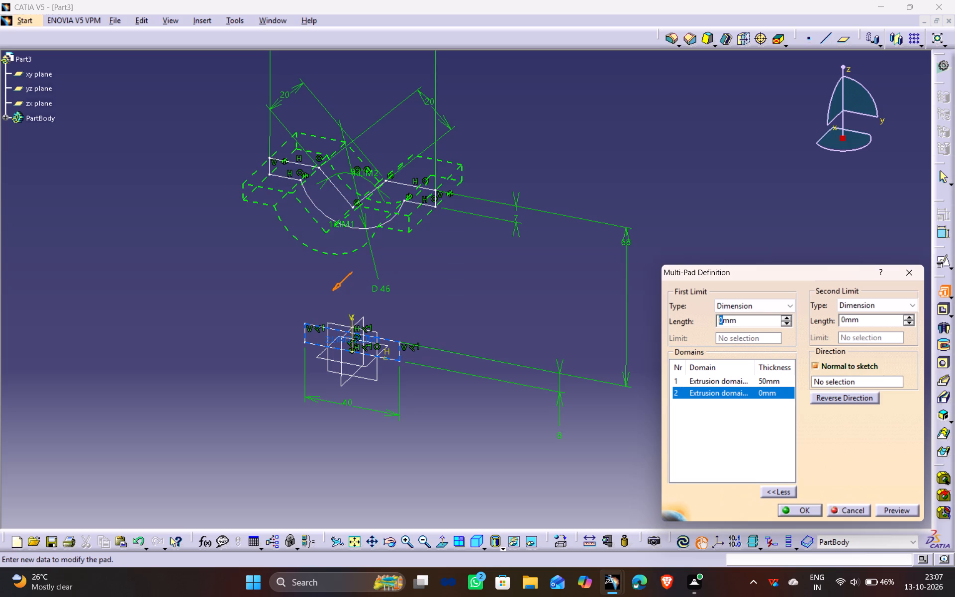
{"action": "type", "text": "20"}
{"action": "left_click_drag", "start_coordinate": [847, 318], "coordinate": [767, 323]}
{"action": "type", "text": "20"}
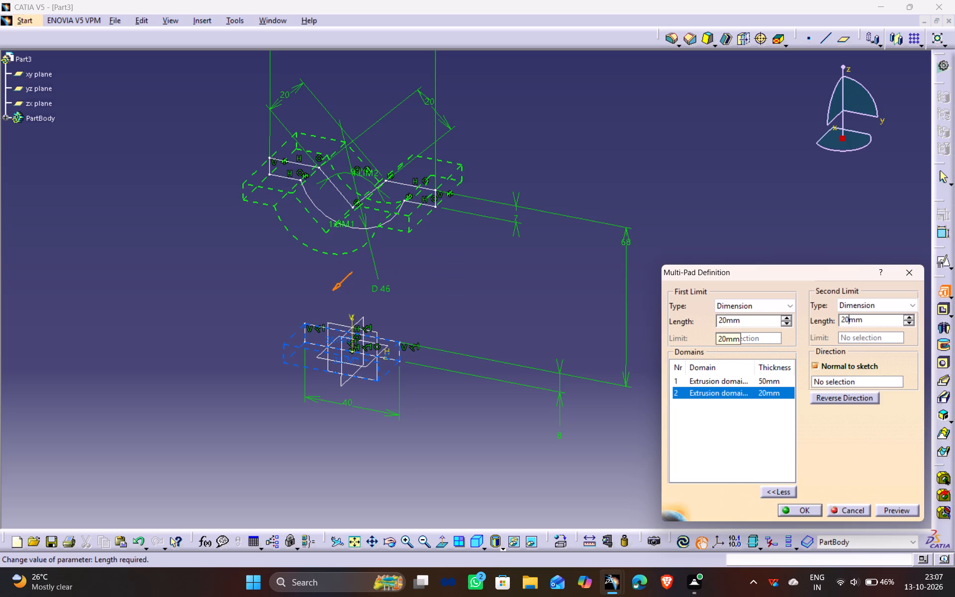
{"action": "left_click", "coordinate": [902, 511]}
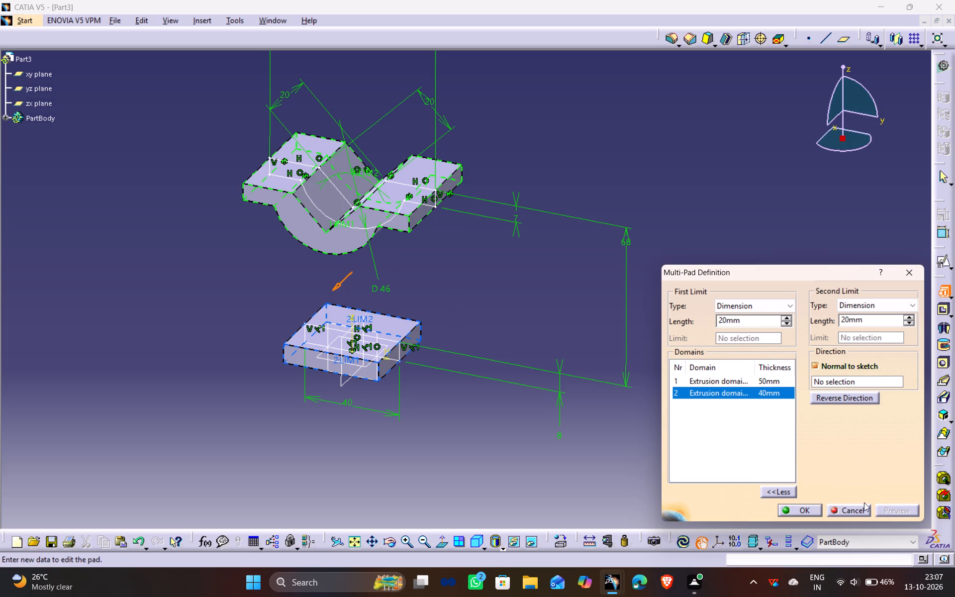
{"action": "left_click", "coordinate": [788, 509]}
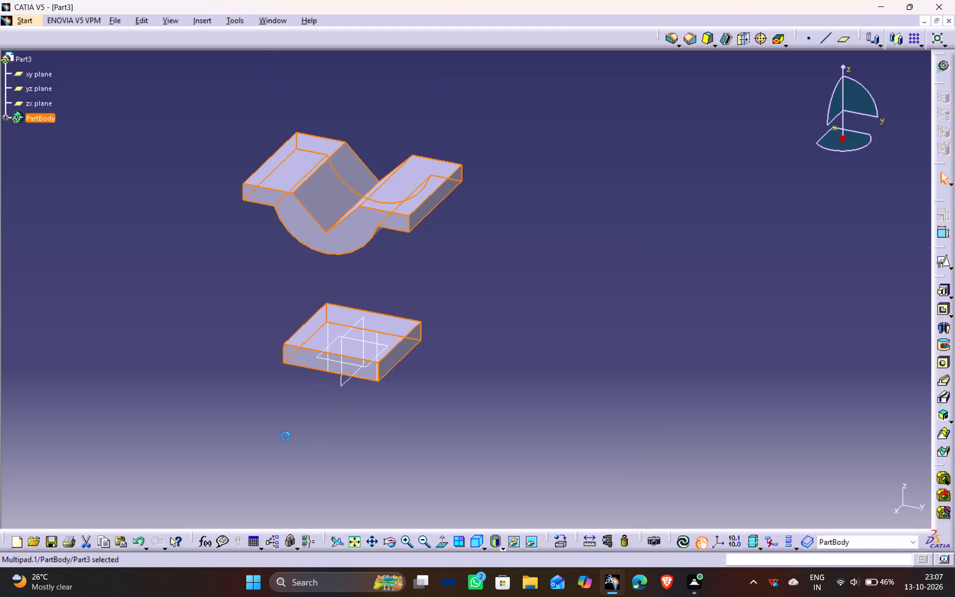
Create a positioned sketch on the base plate's outer face, the one facing away from the V-notched body.
{"action": "left_click", "coordinate": [284, 436]}
{"action": "middle_click_drag", "start_coordinate": [263, 421], "coordinate": [256, 449]}
{"action": "scroll", "coordinate": [263, 421], "scroll_direction": "down", "scroll_amount": 1}
{"action": "left_click_drag", "start_coordinate": [263, 421], "coordinate": [256, 449]}
{"action": "middle_click_drag", "start_coordinate": [256, 449], "coordinate": [254, 449]}
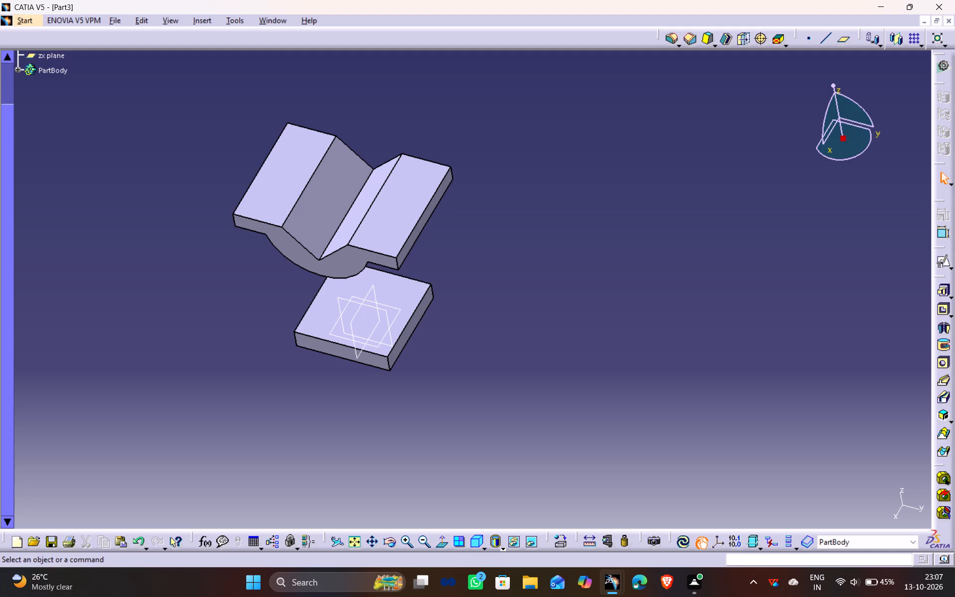
{"action": "middle_click_drag", "start_coordinate": [336, 431], "coordinate": [407, 142]}
{"action": "left_click_drag", "start_coordinate": [335, 431], "coordinate": [406, 142]}
{"action": "scroll", "coordinate": [334, 431], "scroll_direction": "down", "scroll_amount": 1}
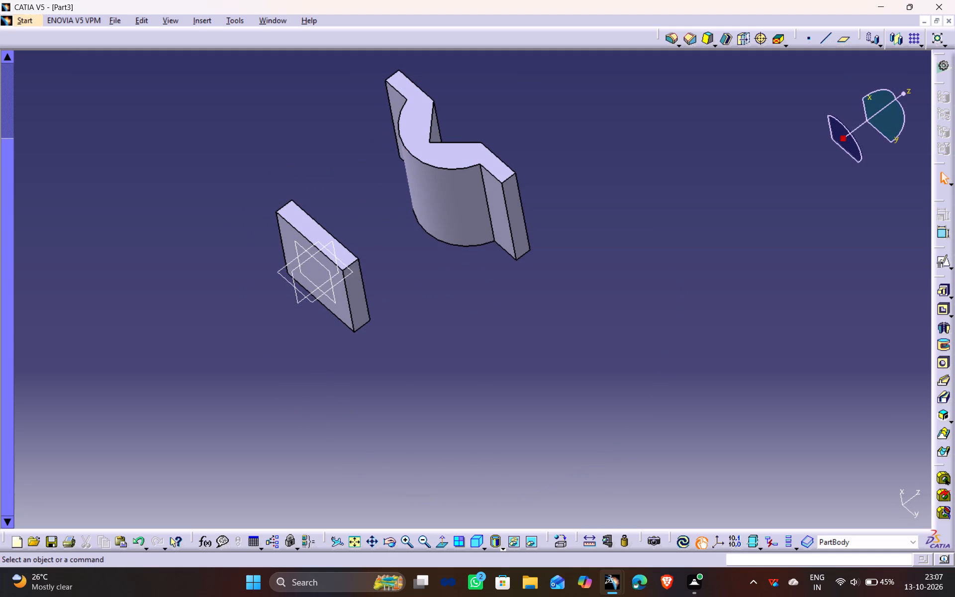
{"action": "left_click", "coordinate": [285, 235]}
{"action": "left_click", "coordinate": [941, 258]}
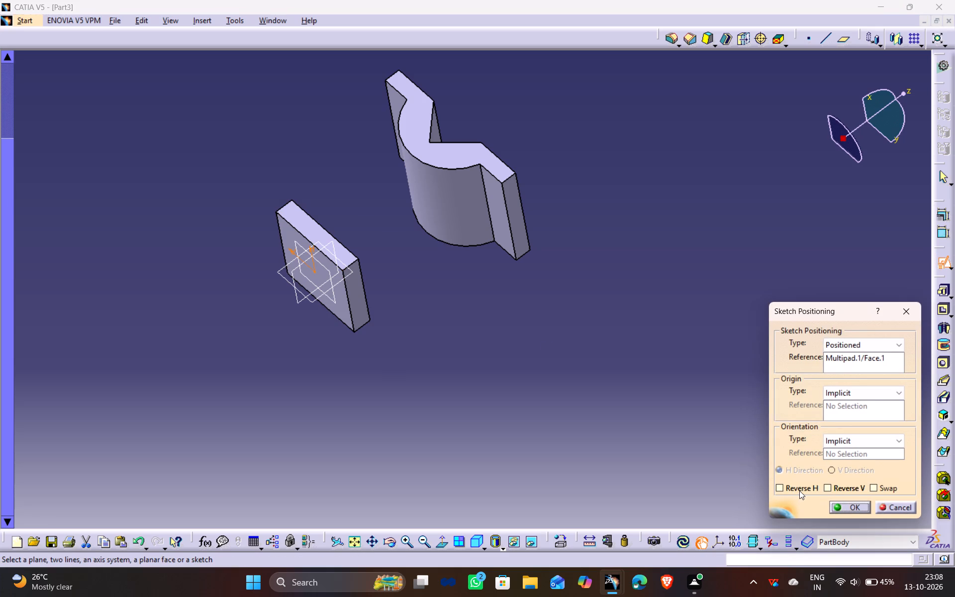
{"action": "left_click", "coordinate": [849, 509]}
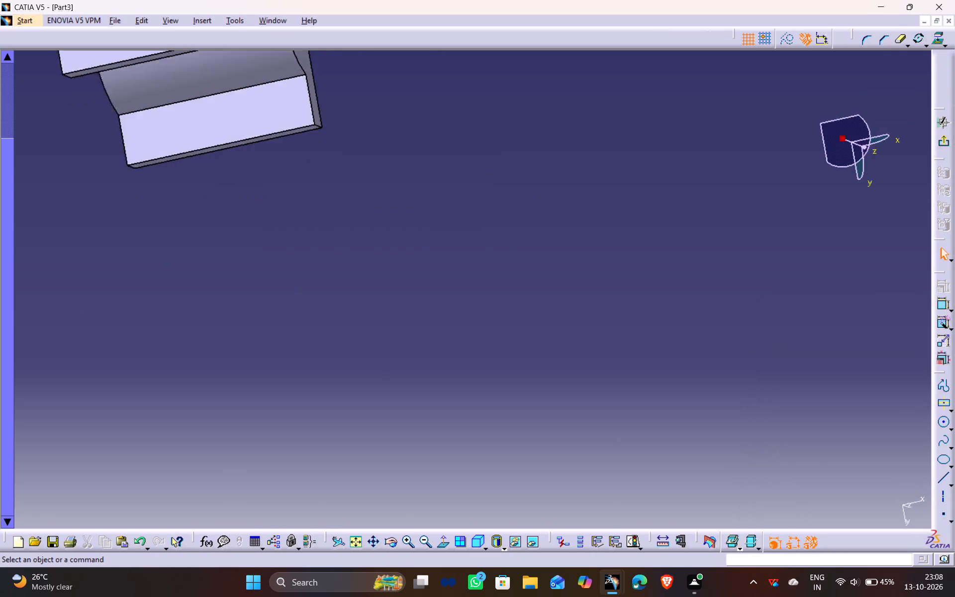
Sketch a centered rectangle about 29 mm wide and 26 mm high on the sketch origin, inside the base plate's outline.
{"action": "middle_click_drag", "start_coordinate": [304, 133], "coordinate": [608, 522]}
{"action": "middle_click_drag", "start_coordinate": [468, 280], "coordinate": [470, 310]}
{"action": "middle_click_drag", "start_coordinate": [487, 420], "coordinate": [485, 410], "text": "ctrl"}
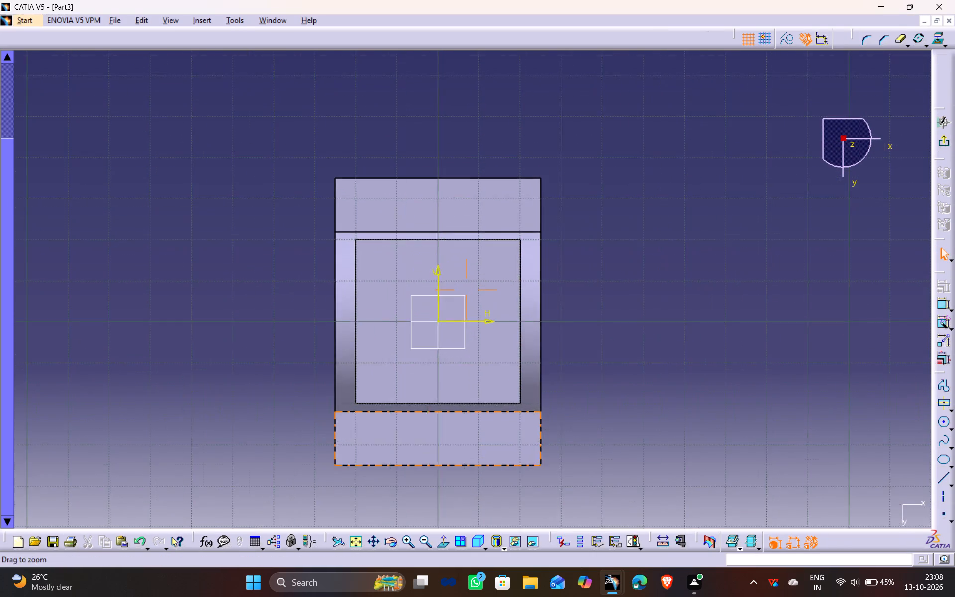
{"action": "middle_click_drag", "start_coordinate": [485, 410], "coordinate": [483, 384], "text": "ctrl"}
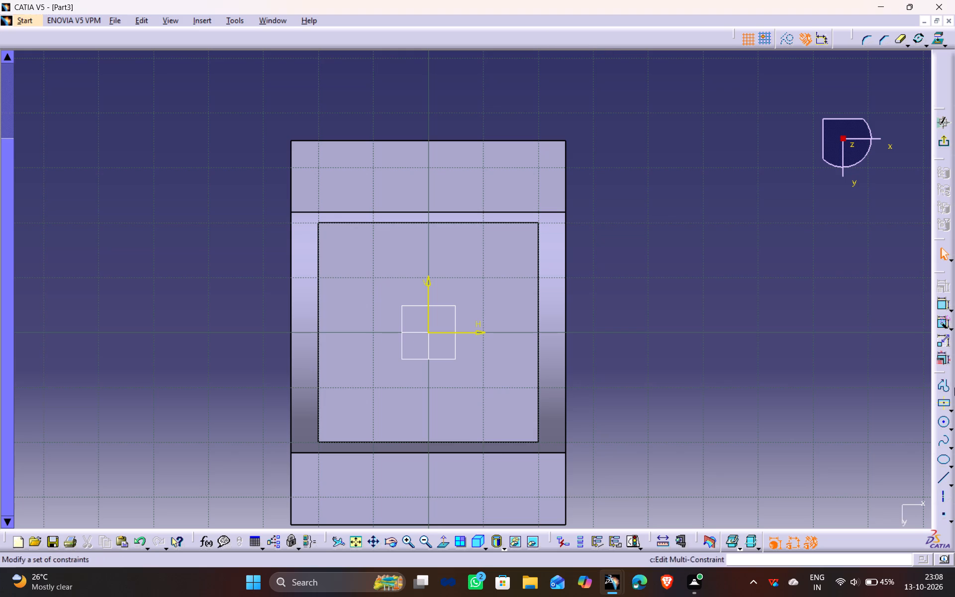
{"action": "left_click", "coordinate": [948, 409]}
{"action": "left_click", "coordinate": [927, 425]}
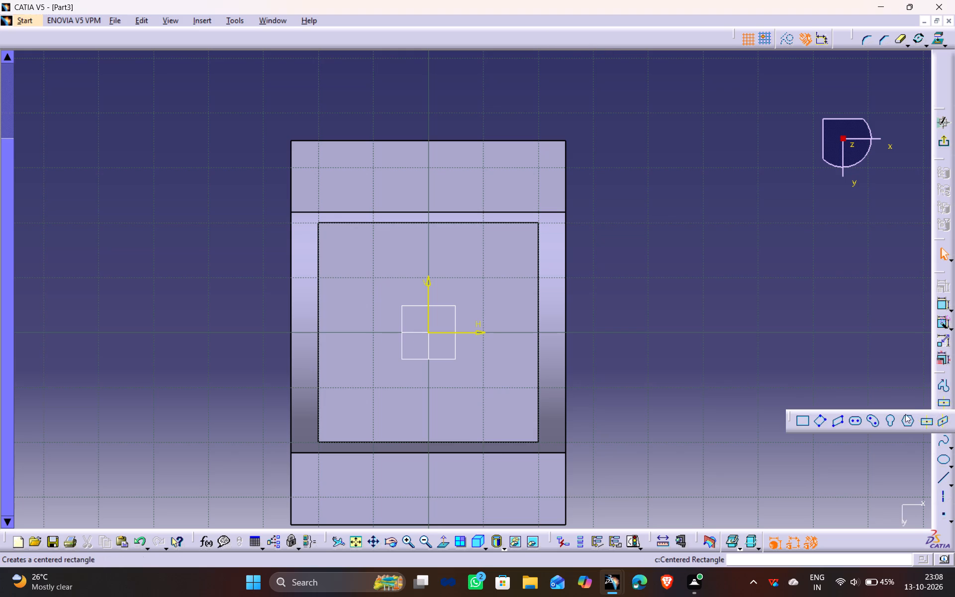
{"action": "left_click", "coordinate": [426, 334]}
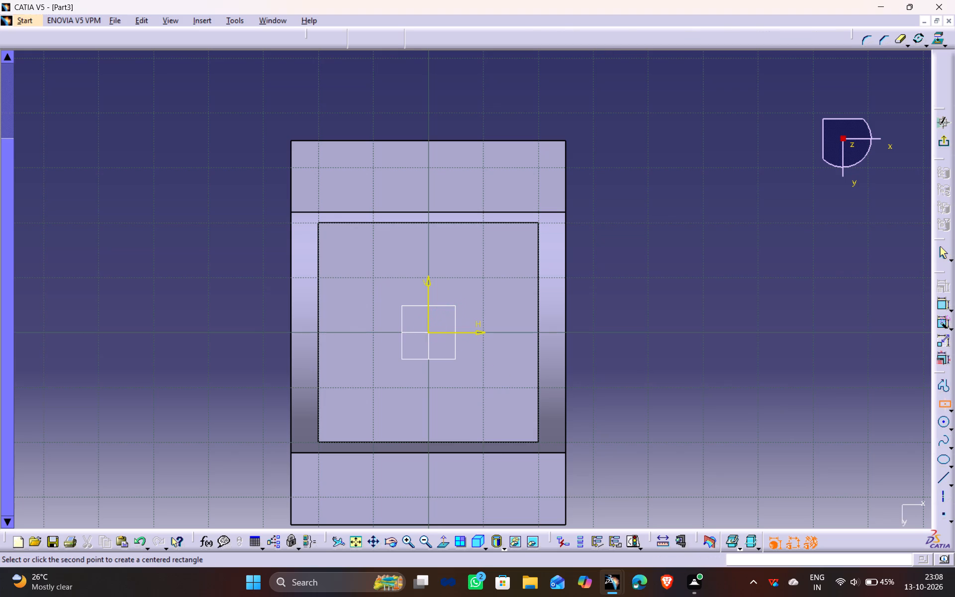
{"action": "left_click", "coordinate": [509, 261]}
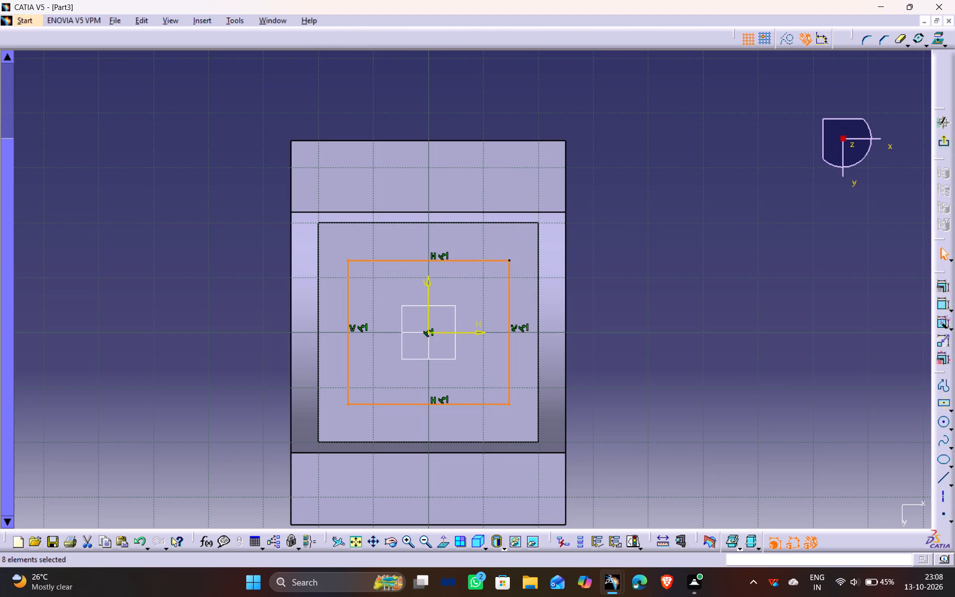
Constrain the centered rectangle's height and width to 25 mm each.
{"action": "left_click", "coordinate": [948, 300]}
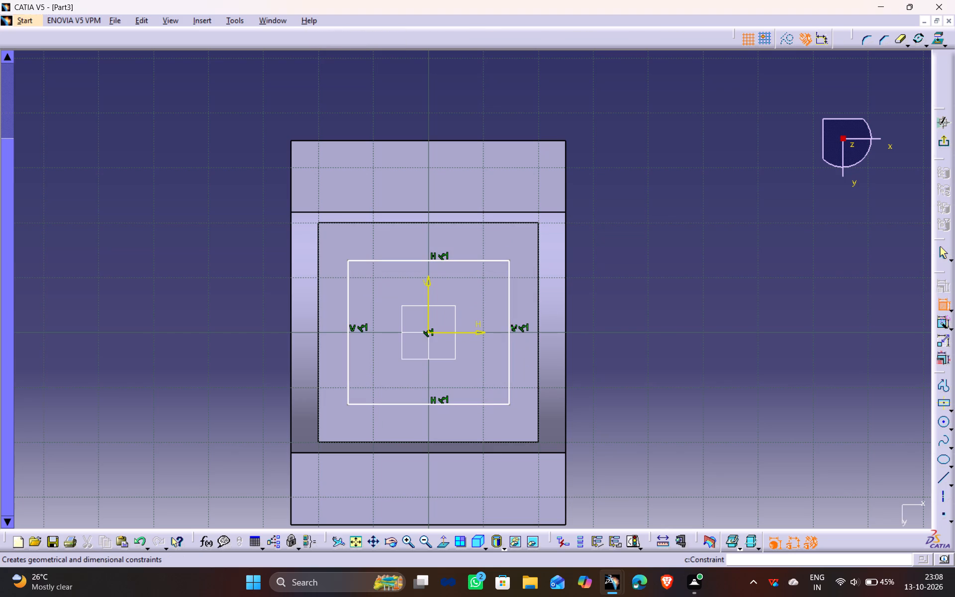
{"action": "left_click", "coordinate": [511, 340]}
{"action": "left_click", "coordinate": [668, 327]}
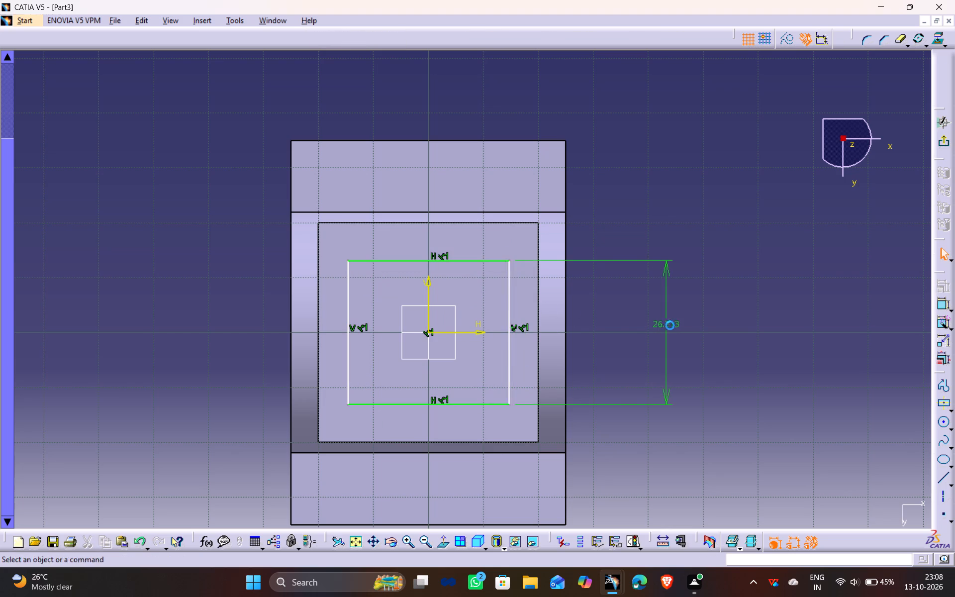
{"action": "double_click", "coordinate": [674, 321]}
{"action": "key", "text": "2"}
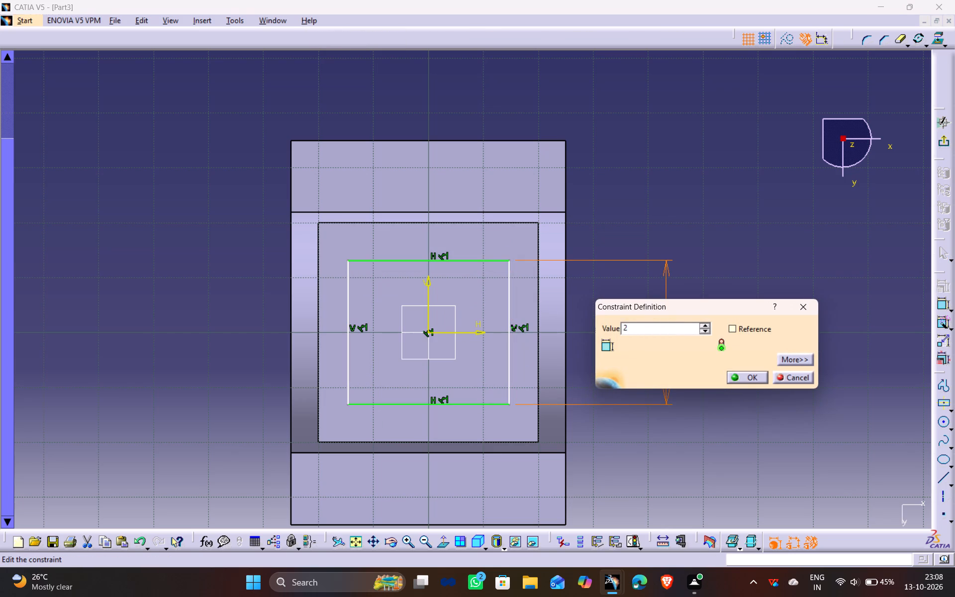
{"action": "key", "text": "5"}
{"action": "key", "text": "Return"}
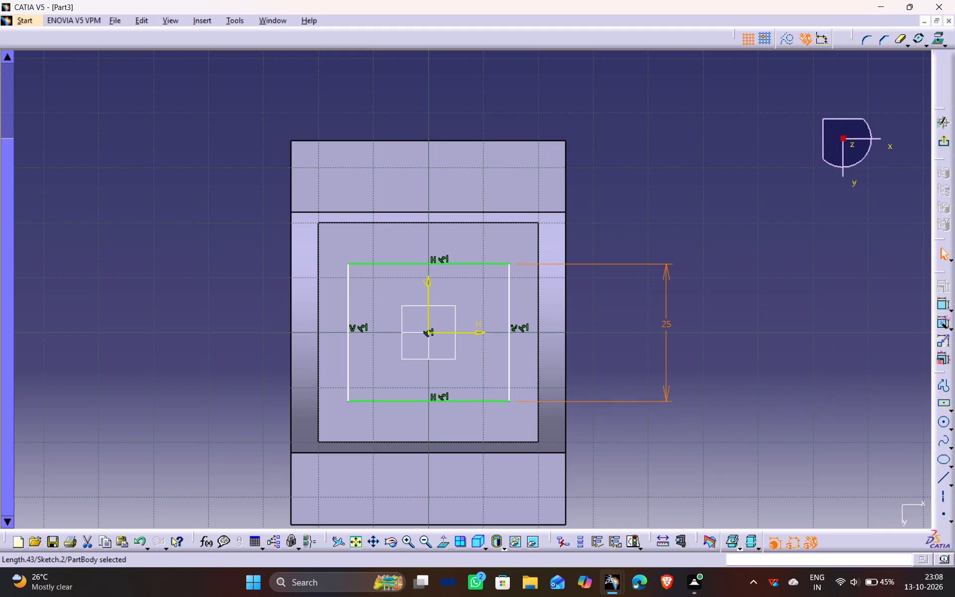
{"action": "left_click", "coordinate": [481, 399]}
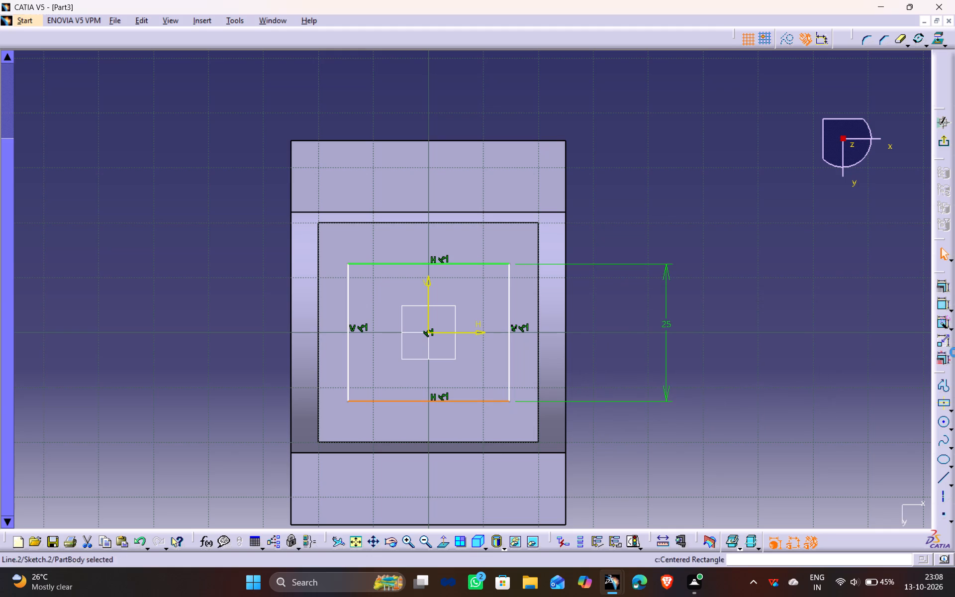
{"action": "left_click", "coordinate": [942, 302]}
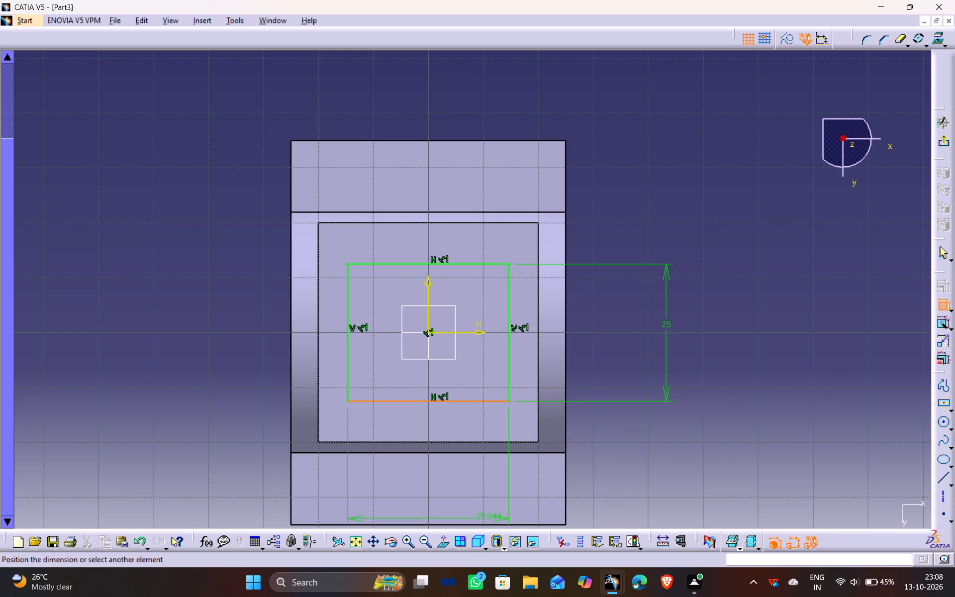
{"action": "left_click", "coordinate": [433, 501]}
{"action": "double_click", "coordinate": [439, 498]}
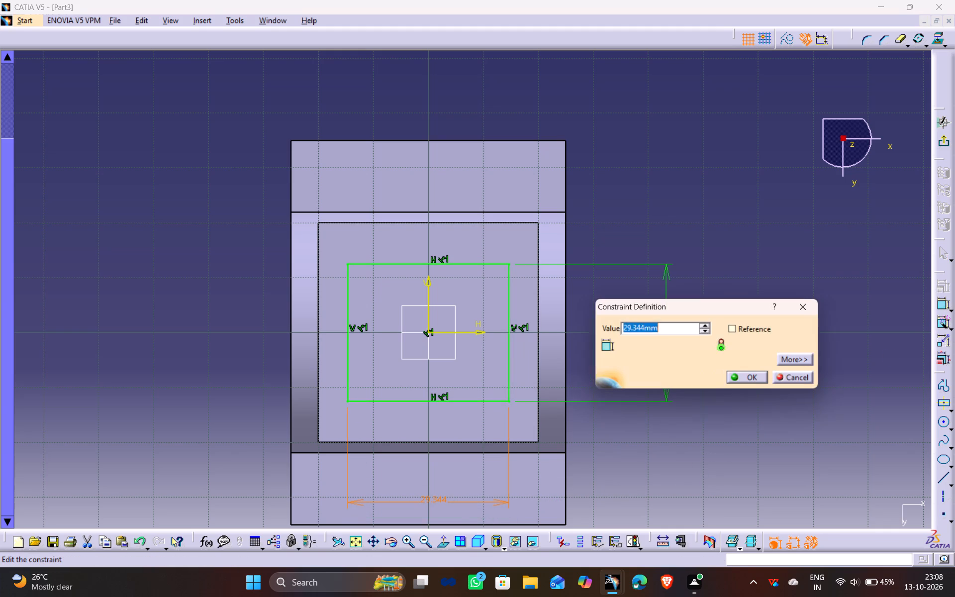
{"action": "type", "text": "25"}
{"action": "key", "text": "Return"}
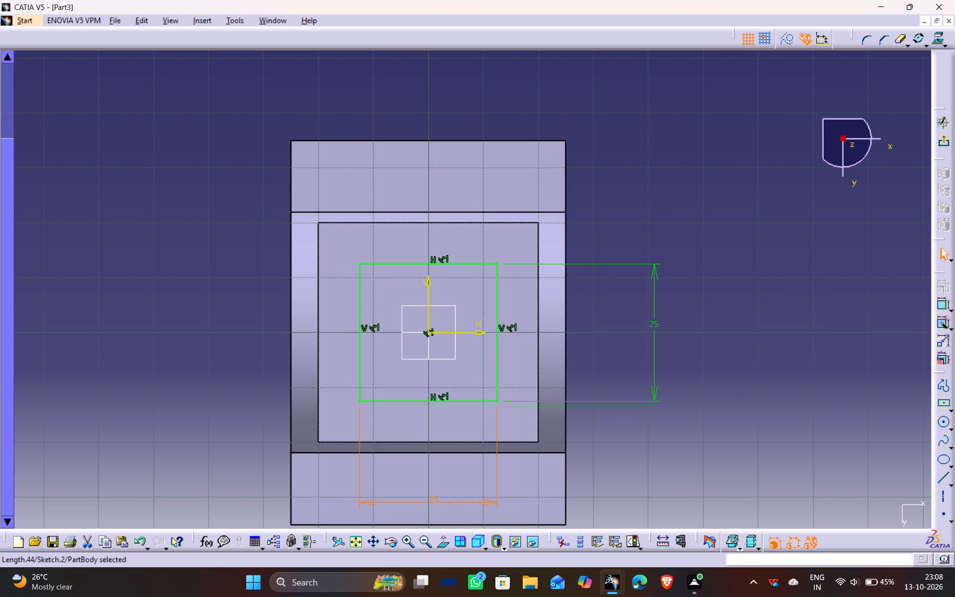
Sketch a three-line open Profile rising about 2.3 mm from the square's lower edge, with vertical sides ending on that edge.
{"action": "middle_click_drag", "start_coordinate": [425, 503], "coordinate": [425, 451], "text": "ctrl"}
{"action": "middle_click_drag", "start_coordinate": [419, 439], "coordinate": [442, 299]}
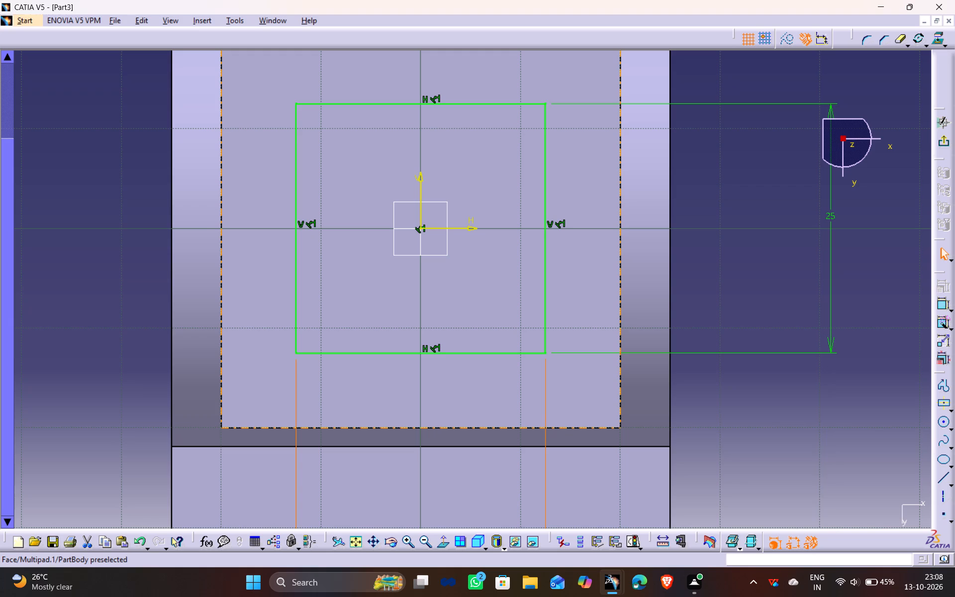
{"action": "middle_click_drag", "start_coordinate": [452, 302], "coordinate": [480, 302]}
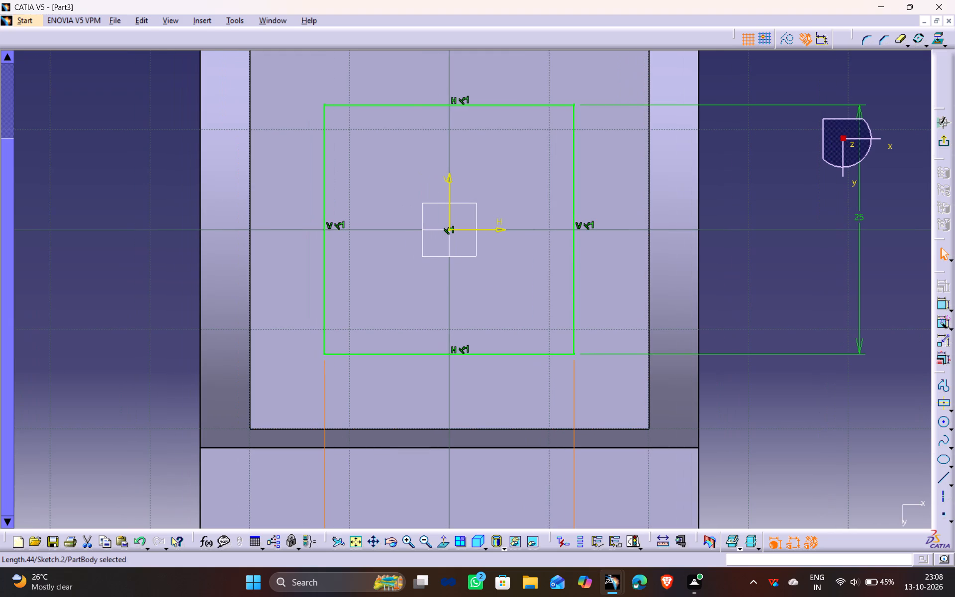
{"action": "left_click", "coordinate": [941, 386]}
{"action": "left_click", "coordinate": [355, 353]}
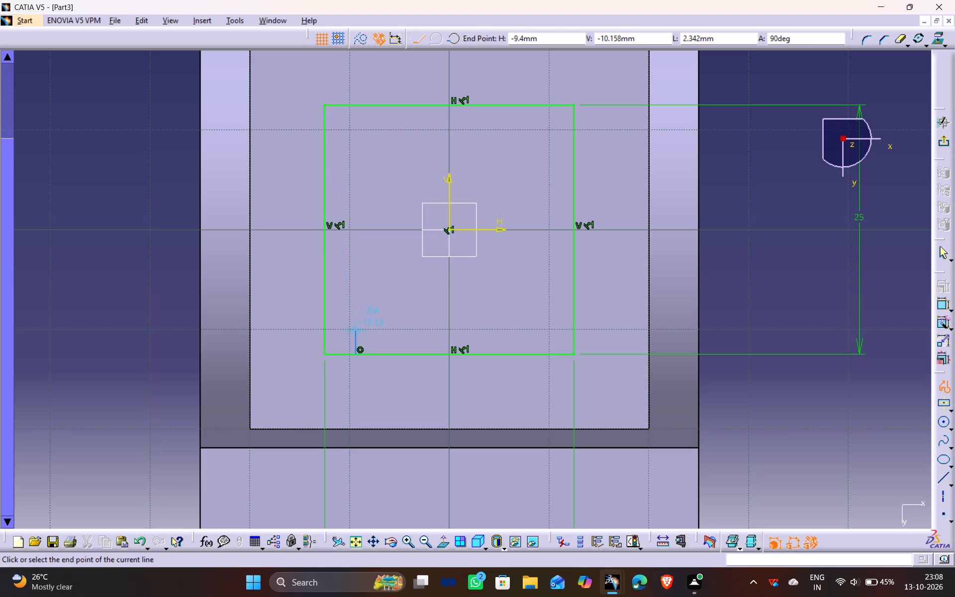
{"action": "left_click", "coordinate": [354, 332]}
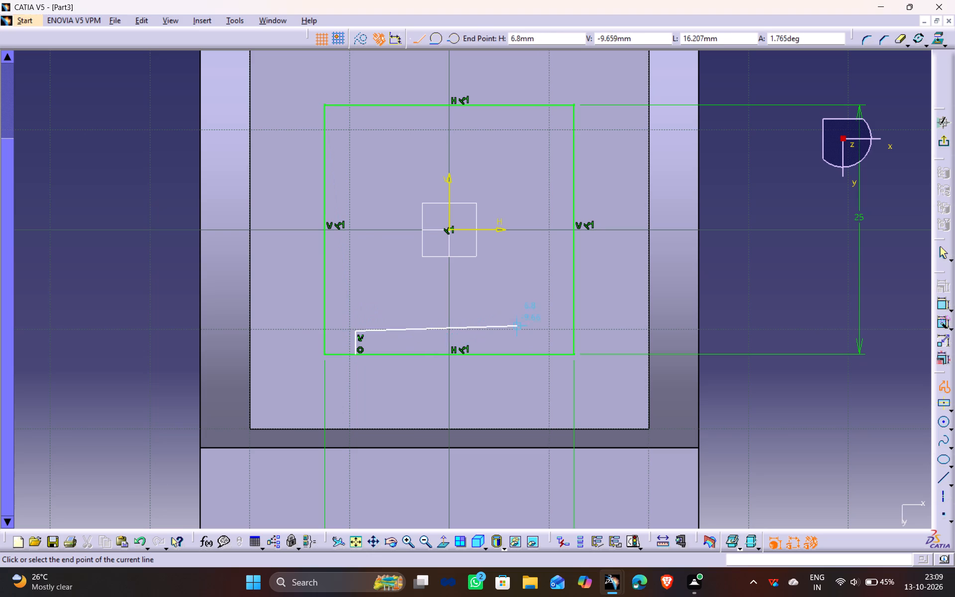
{"action": "left_click", "coordinate": [543, 333]}
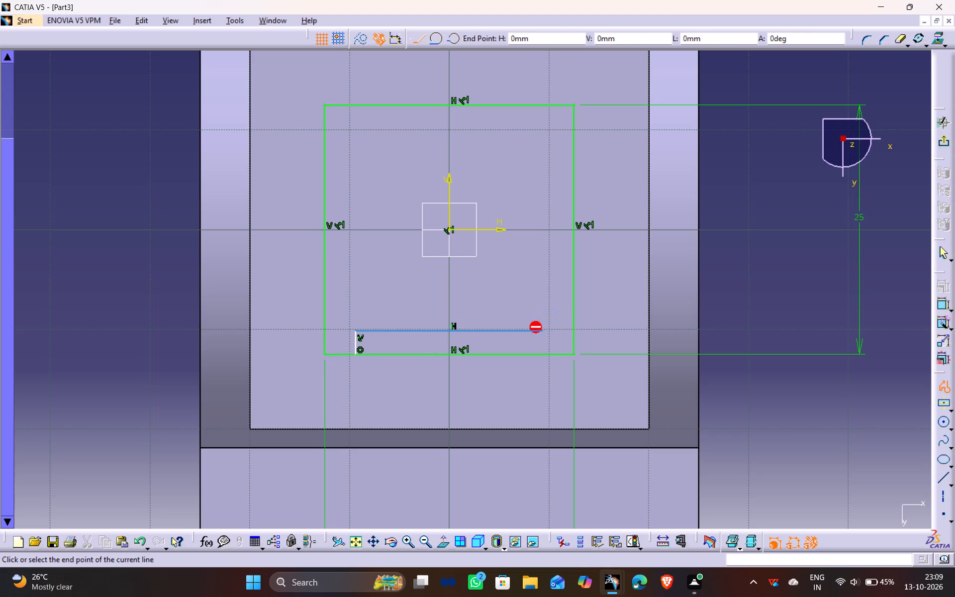
{"action": "left_click", "coordinate": [543, 354]}
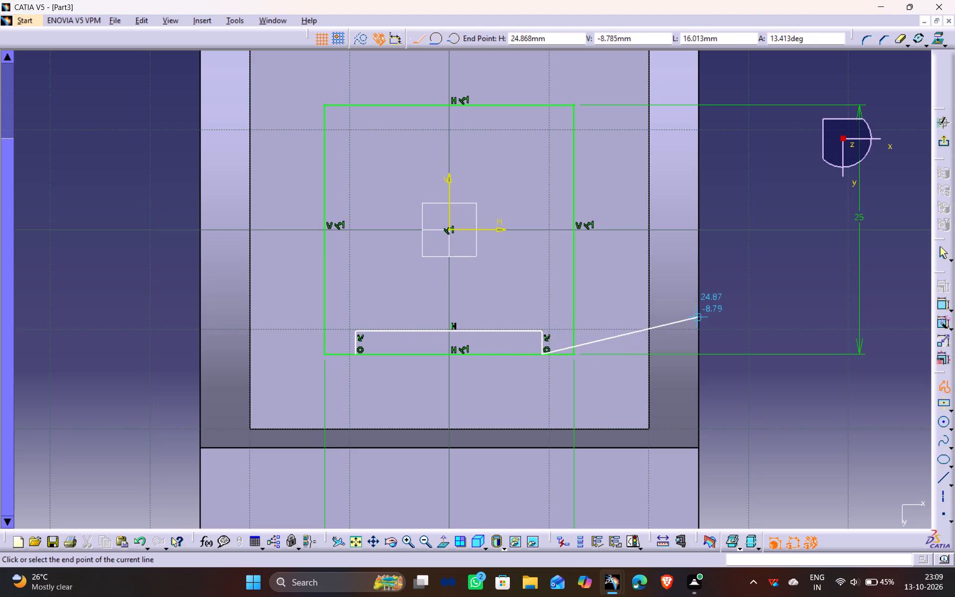
{"action": "key", "text": "Escape"}
{"action": "key", "text": "Escape"}
{"action": "left_click", "coordinate": [735, 275]}
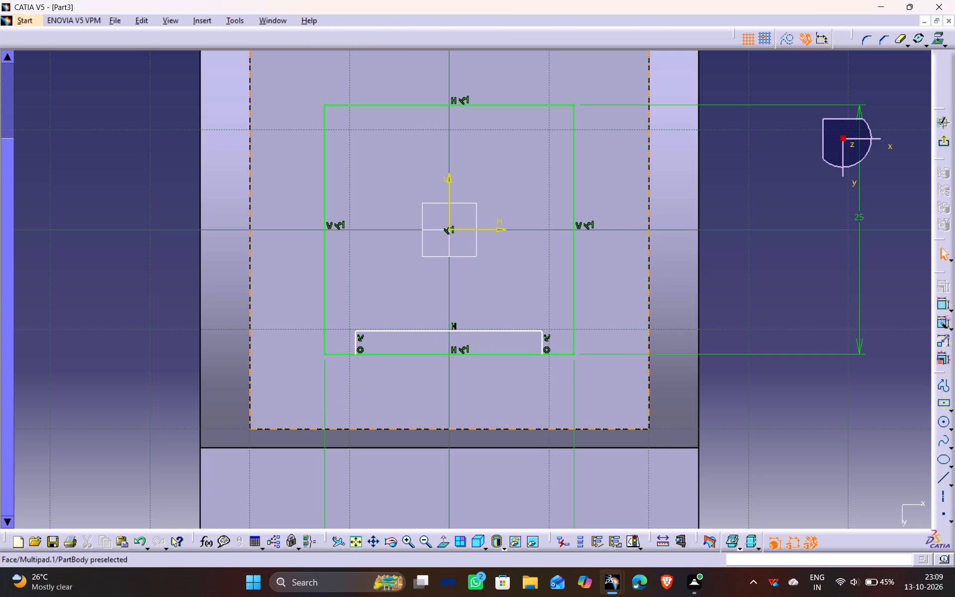
Make the small notch's two vertical sides symmetric about the sketch's vertical axis.
{"action": "left_click", "coordinate": [353, 345]}
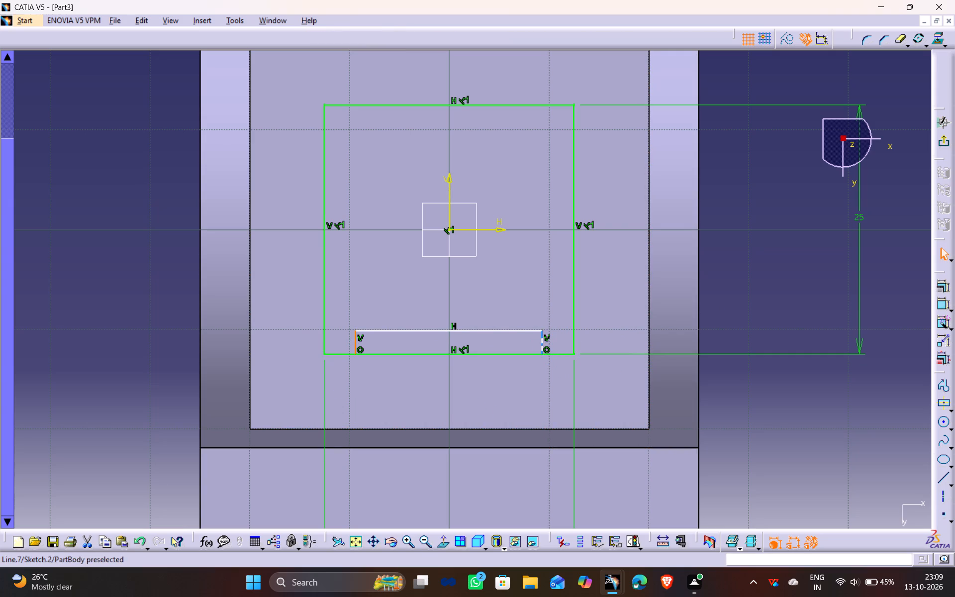
{"action": "left_click", "coordinate": [542, 344], "text": "ctrl"}
{"action": "left_click", "coordinate": [451, 180], "text": "ctrl"}
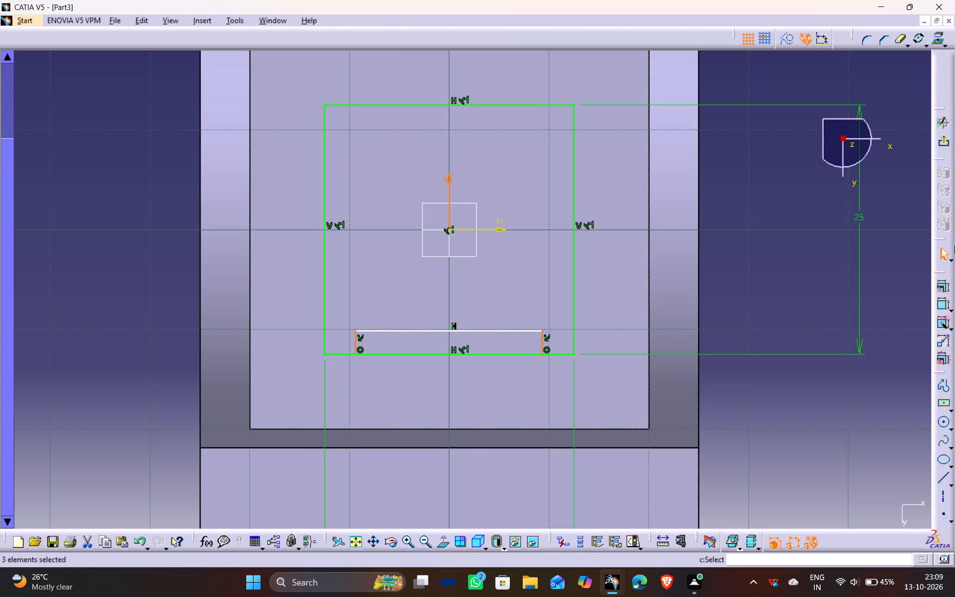
{"action": "left_click", "coordinate": [949, 287]}
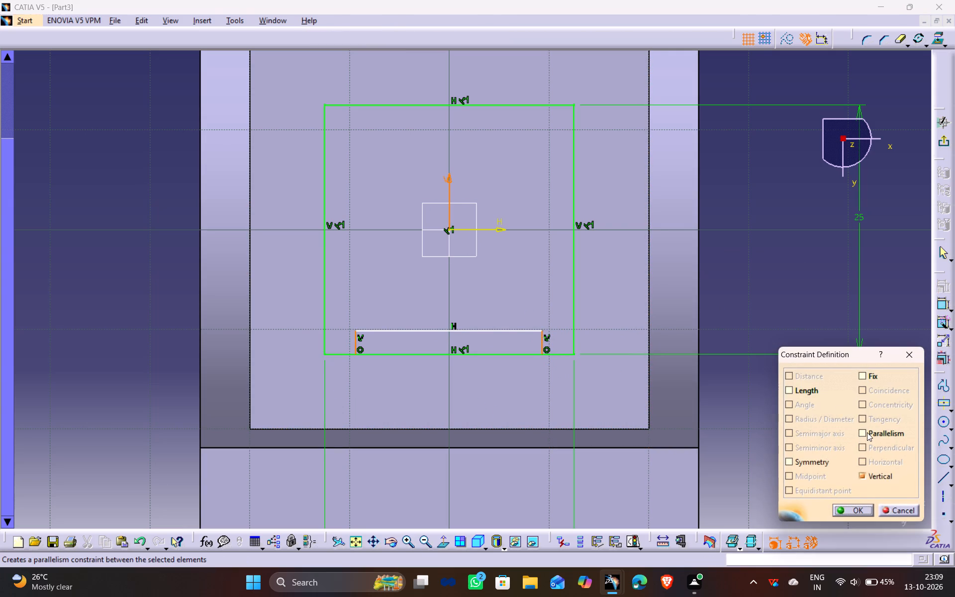
{"action": "left_click", "coordinate": [820, 464]}
{"action": "left_click", "coordinate": [841, 507]}
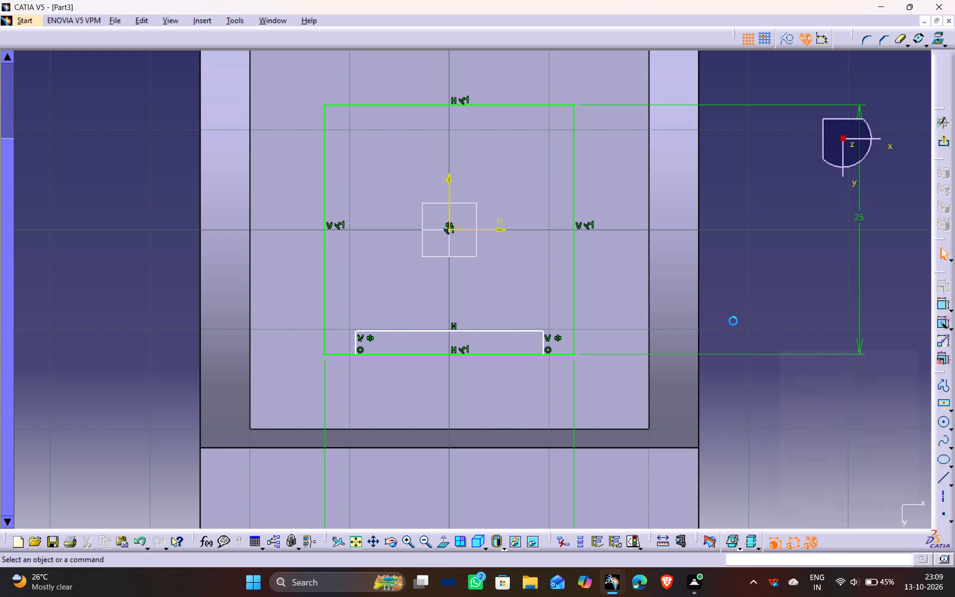
Dimension the distance between the notch's two vertical sides and set it to 20 mm.
{"action": "left_click", "coordinate": [356, 341]}
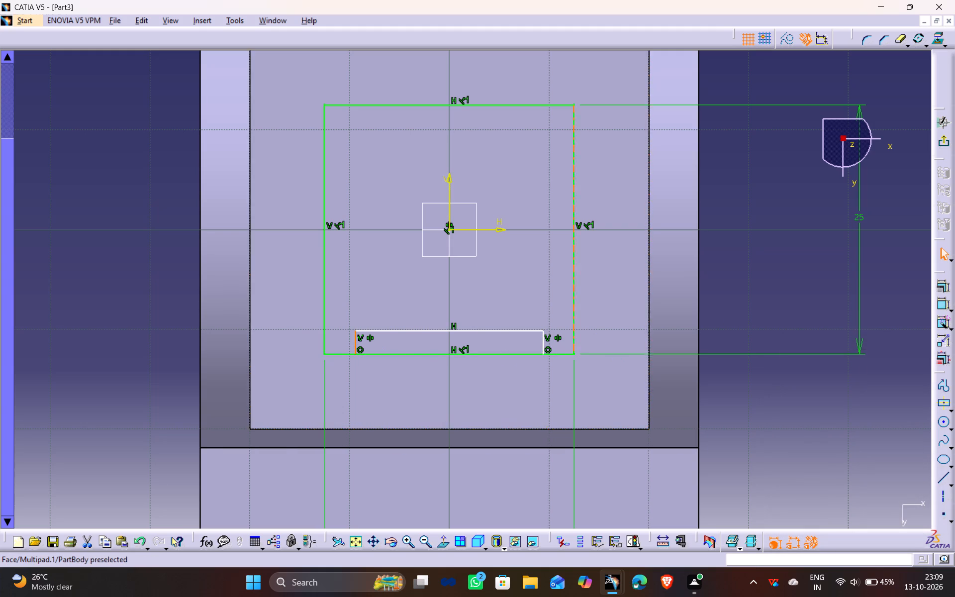
{"action": "left_click", "coordinate": [543, 341], "text": "ctrl"}
{"action": "left_click", "coordinate": [941, 305]}
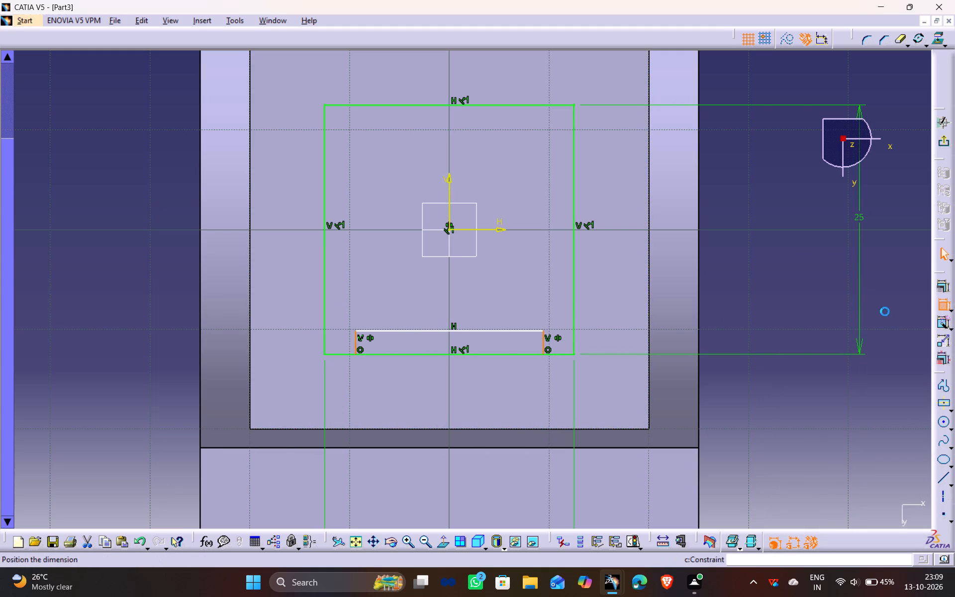
{"action": "left_click", "coordinate": [796, 415]}
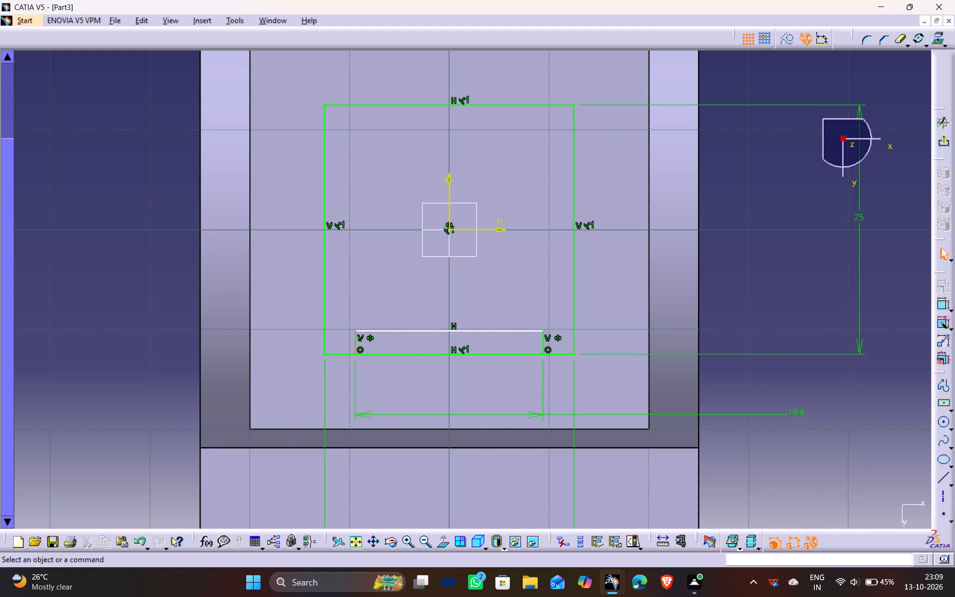
{"action": "double_click", "coordinate": [797, 408]}
{"action": "type", "text": "20"}
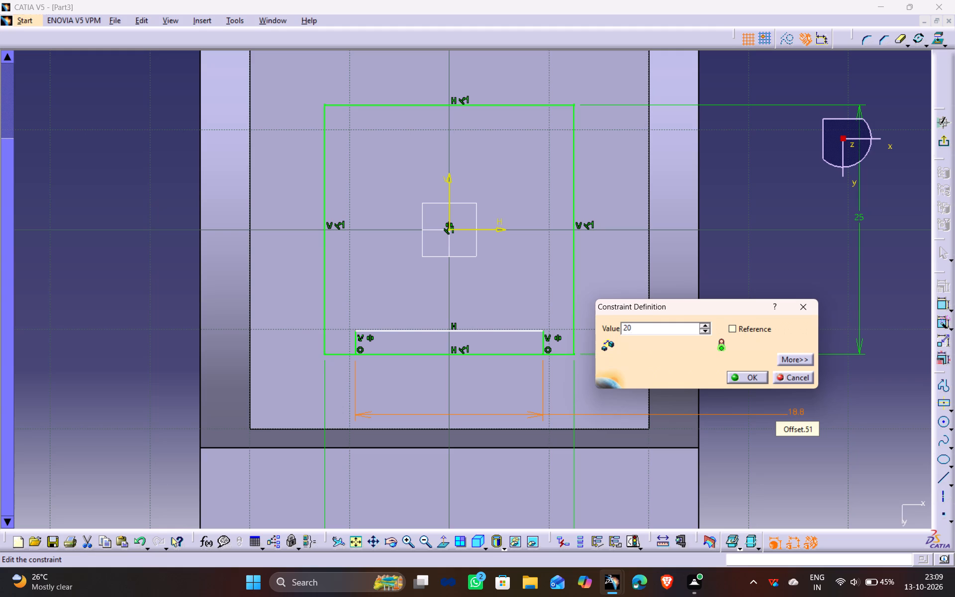
{"action": "key", "text": "Return"}
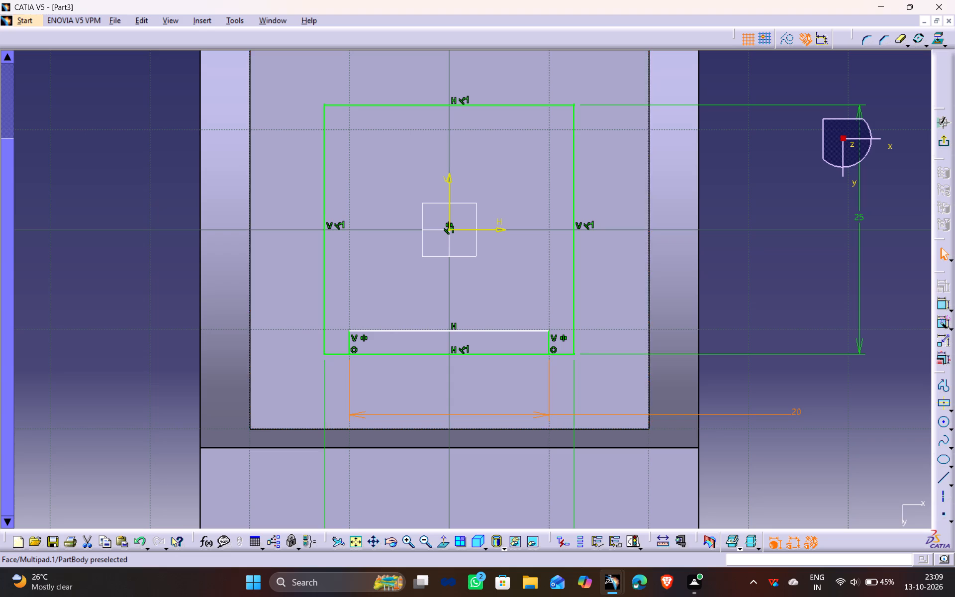
Dimension the notch's height from the square's lower edge and set it to 5 mm.
{"action": "left_click", "coordinate": [525, 332]}
{"action": "left_click", "coordinate": [529, 355], "text": "ctrl"}
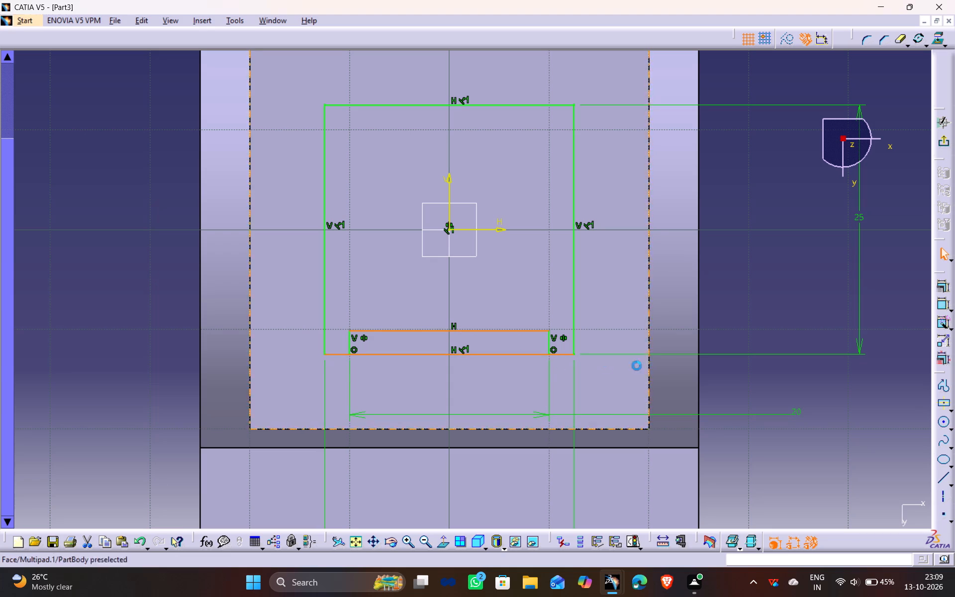
{"action": "left_click", "coordinate": [942, 302]}
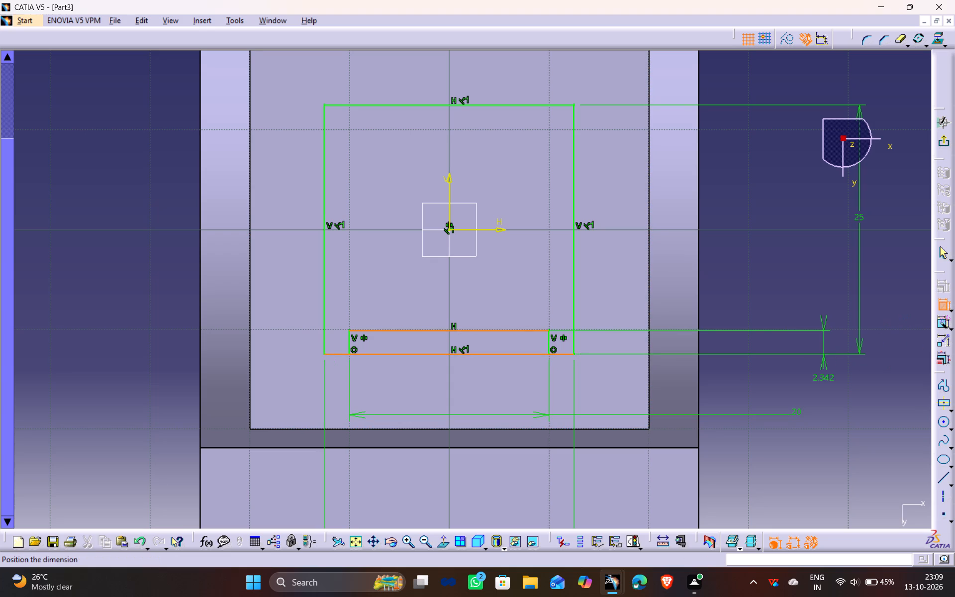
{"action": "left_click", "coordinate": [824, 380]}
{"action": "double_click", "coordinate": [822, 376]}
{"action": "key", "text": "5"}
{"action": "key", "text": "Return"}
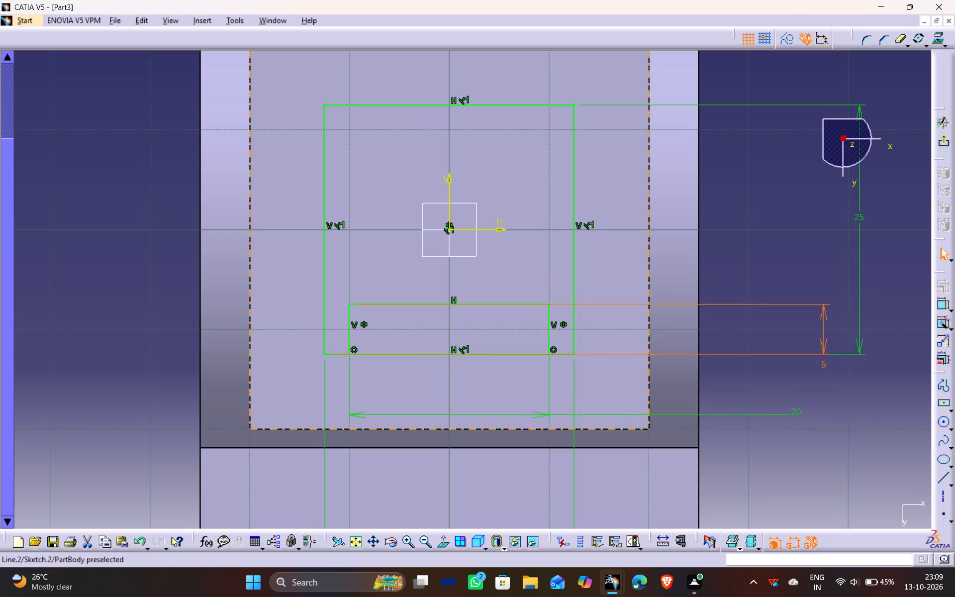
Quick Trim the square's lower edge between the notch sides, agreeing to convert its length constraint into a distance.
{"action": "middle_click_drag", "start_coordinate": [461, 326], "coordinate": [465, 345]}
{"action": "middle_click_drag", "start_coordinate": [463, 443], "coordinate": [462, 428], "text": "ctrl"}
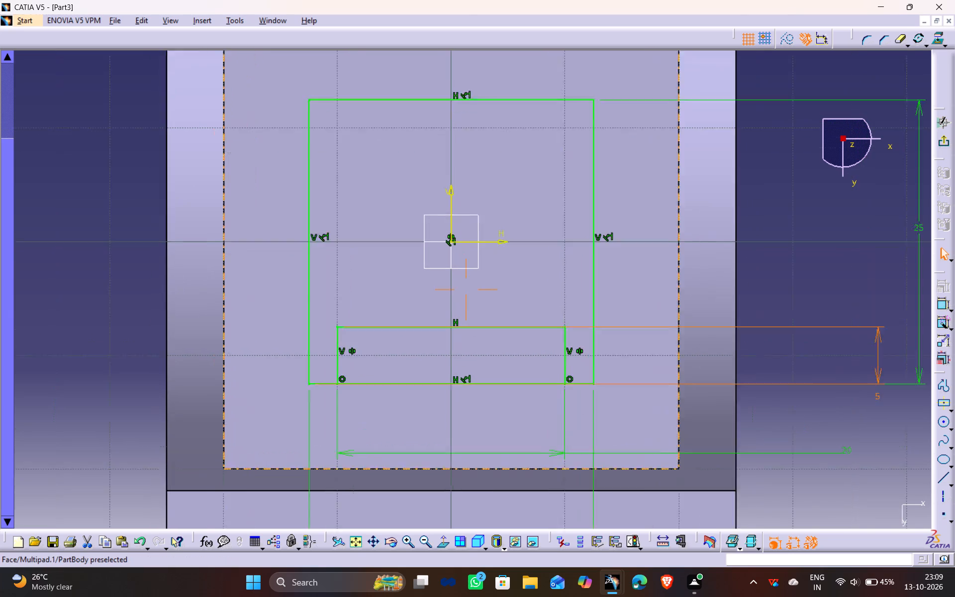
{"action": "middle_click_drag", "start_coordinate": [462, 428], "coordinate": [462, 419], "text": "ctrl"}
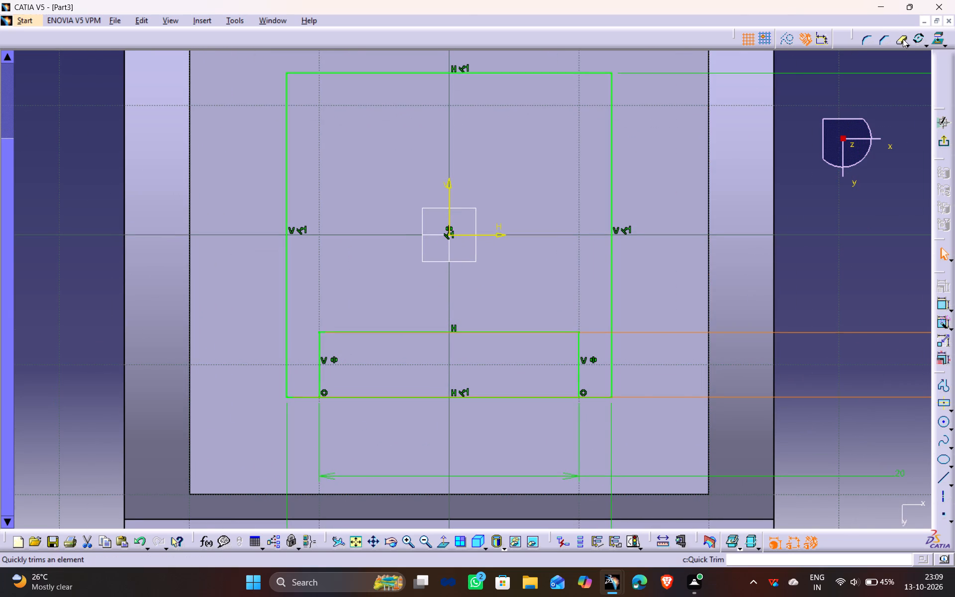
{"action": "left_click", "coordinate": [902, 39]}
{"action": "left_click", "coordinate": [533, 397]}
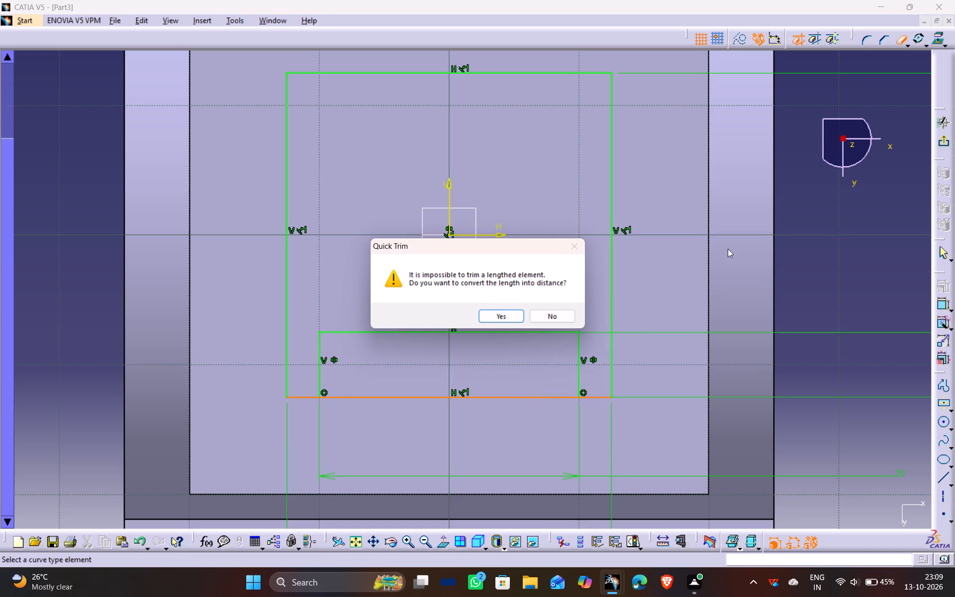
{"action": "left_click", "coordinate": [513, 310]}
{"action": "left_click", "coordinate": [864, 198]}
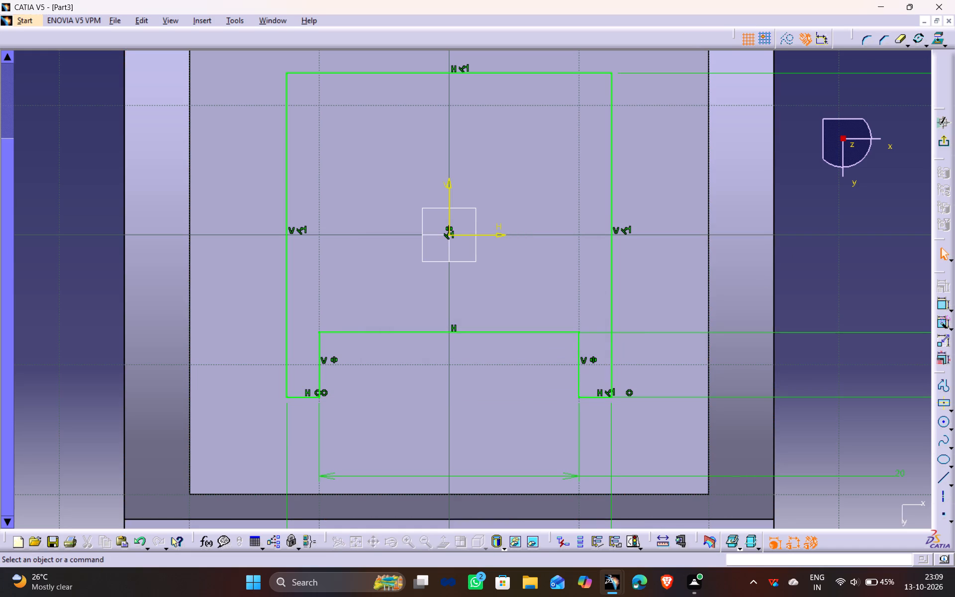
Mirror the notch's three lines about the sketch's horizontal axis onto the square's upper edge.
{"action": "left_click", "coordinate": [302, 399]}
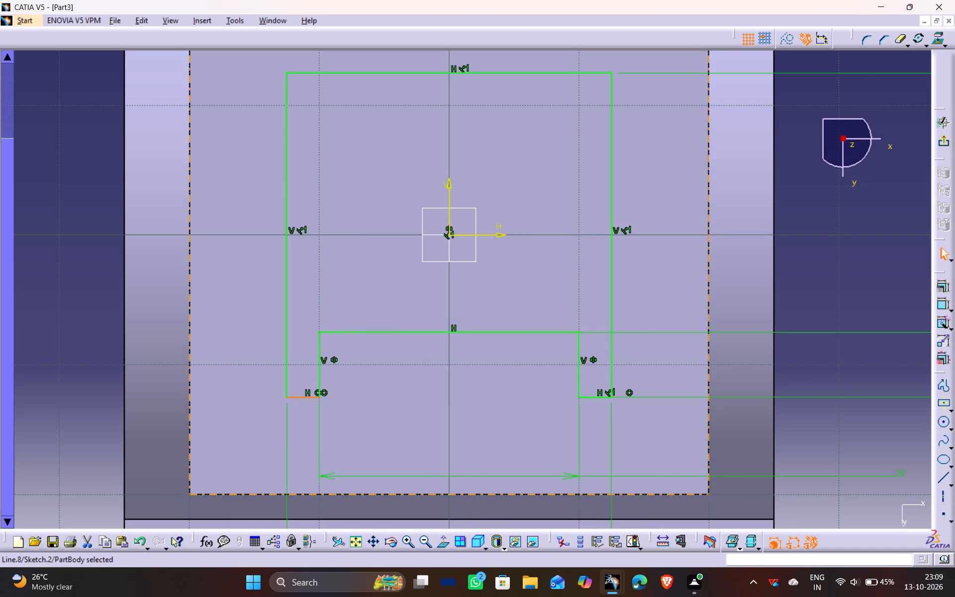
{"action": "left_click", "coordinate": [321, 361], "text": "ctrl"}
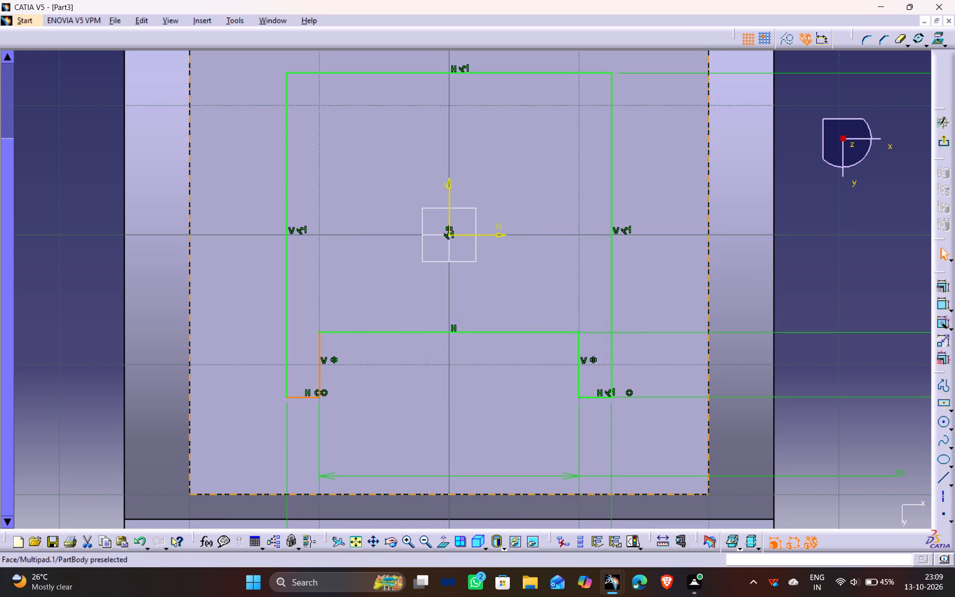
{"action": "left_click", "coordinate": [321, 351]}
{"action": "left_click", "coordinate": [321, 351]}
{"action": "left_click", "coordinate": [319, 361]}
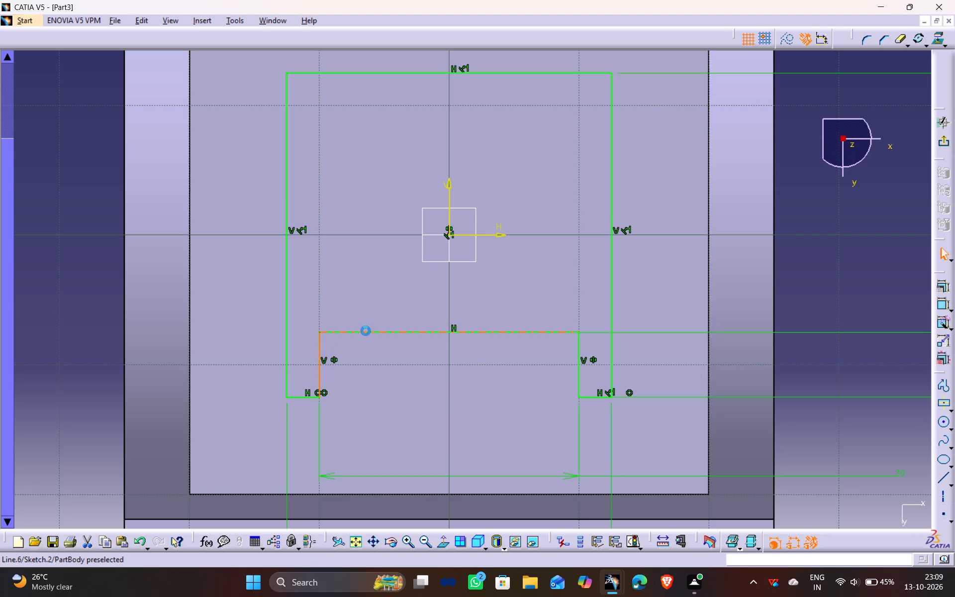
{"action": "left_click", "coordinate": [371, 332], "text": "ctrl"}
{"action": "left_click", "coordinate": [577, 367], "text": "ctrl"}
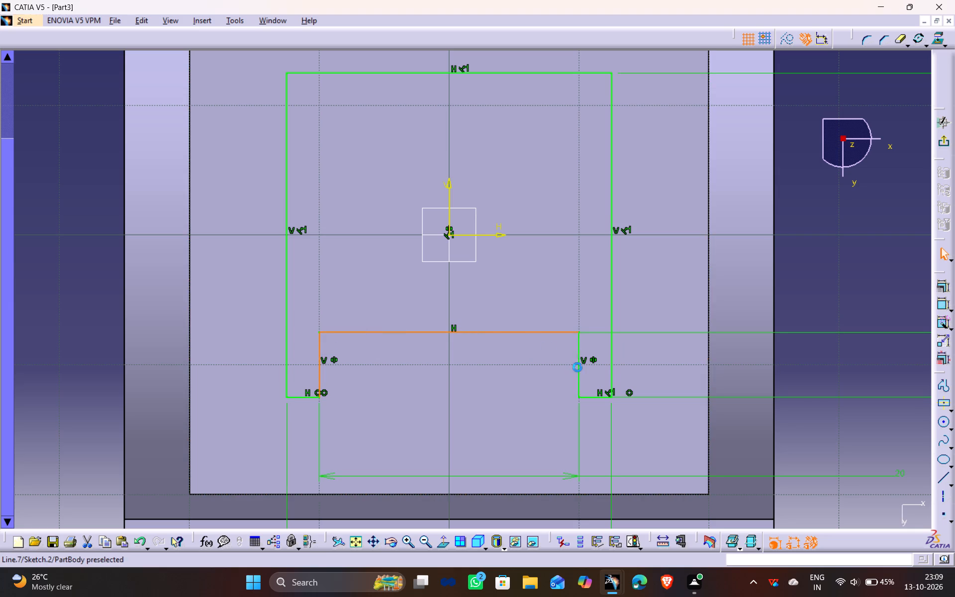
{"action": "left_click", "coordinate": [936, 36]}
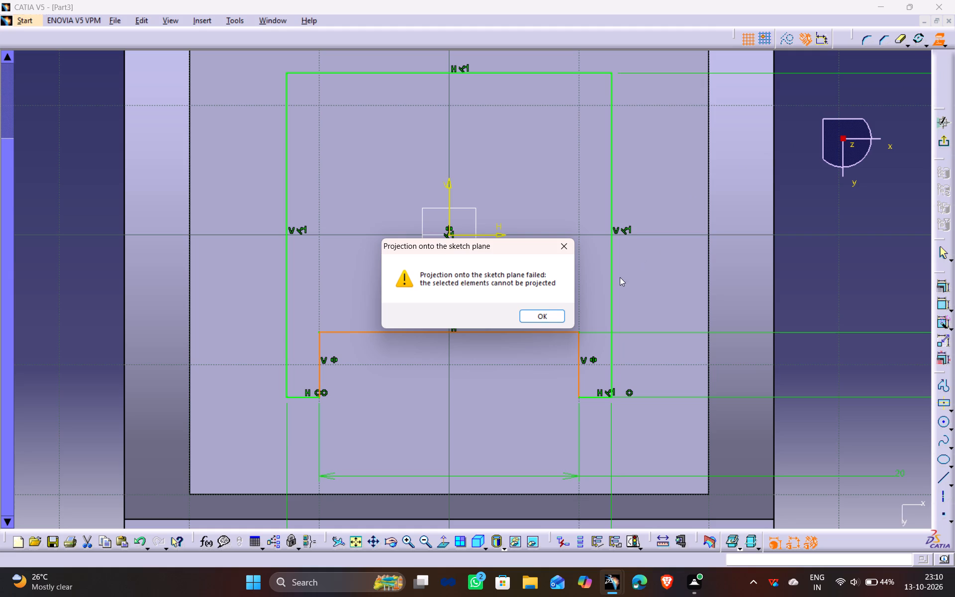
{"action": "left_click", "coordinate": [547, 314]}
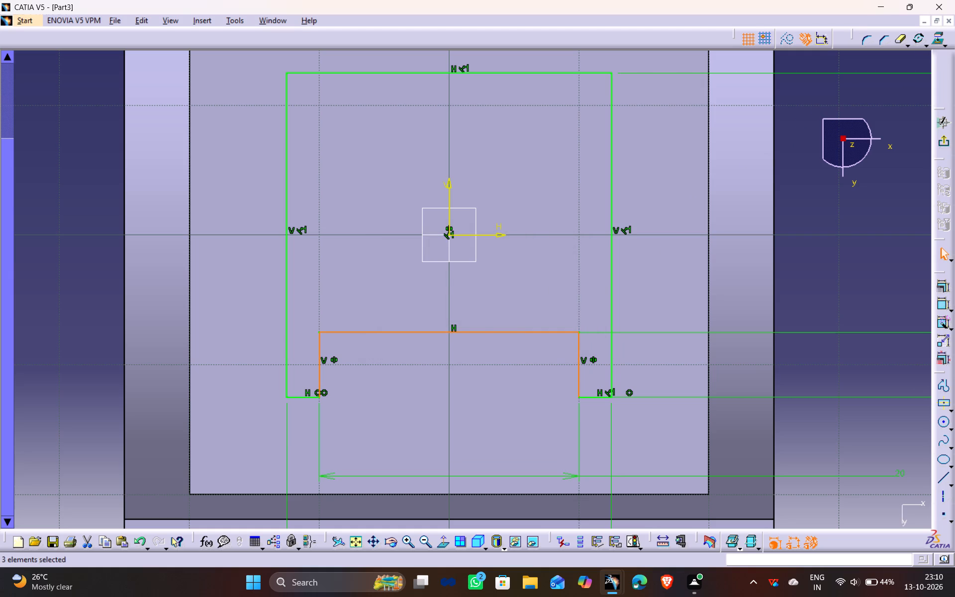
{"action": "left_click", "coordinate": [922, 45]}
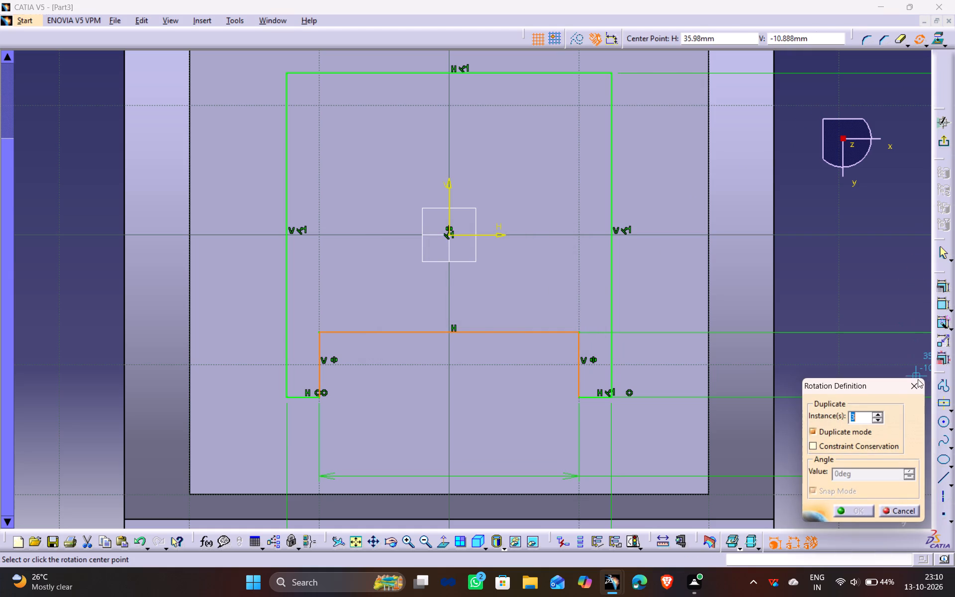
{"action": "left_click", "coordinate": [912, 387]}
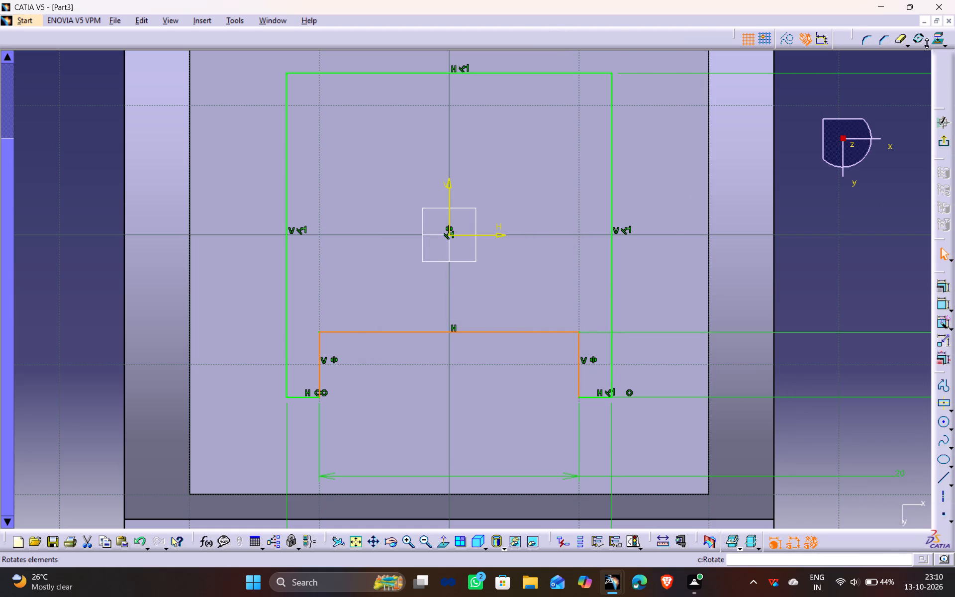
{"action": "left_click", "coordinate": [927, 43]}
{"action": "left_click", "coordinate": [939, 62]}
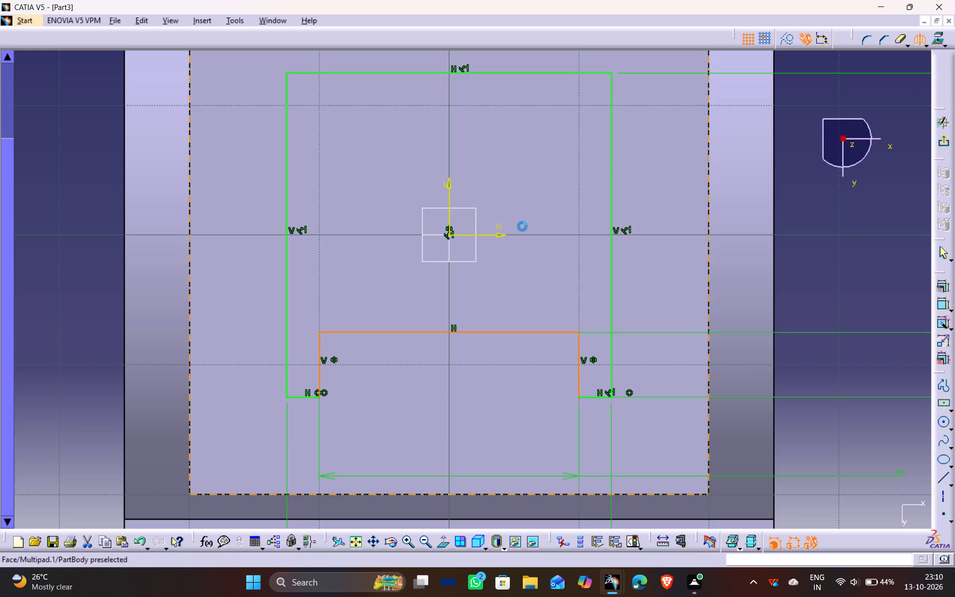
{"action": "left_click", "coordinate": [495, 235]}
{"action": "left_click", "coordinate": [826, 252]}
Quick Trim the square's upper edge between the mirrored notch's sides to open the H-shaped outline.
{"action": "middle_click_drag", "start_coordinate": [768, 153], "coordinate": [770, 162], "text": "ctrl"}
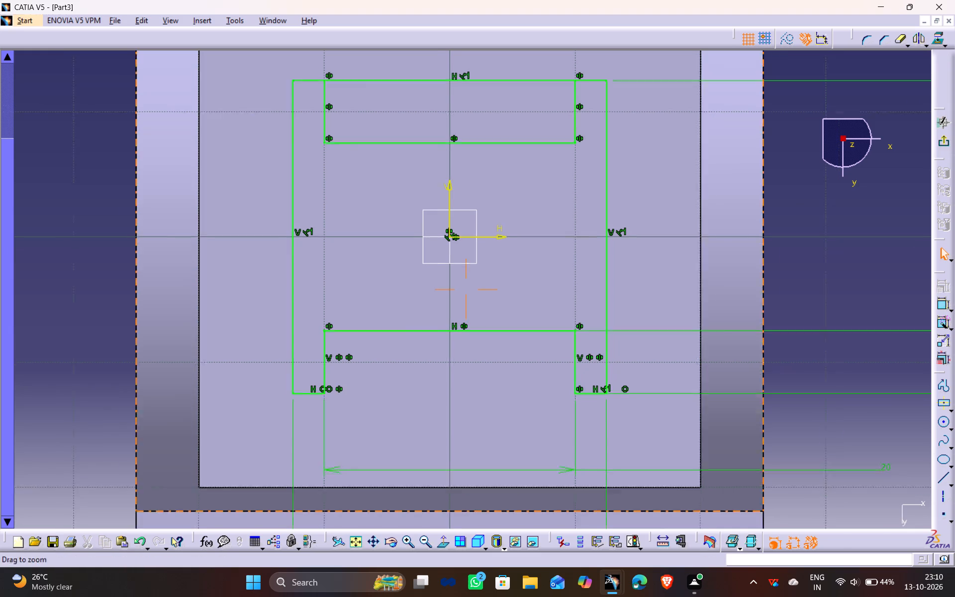
{"action": "middle_click_drag", "start_coordinate": [770, 162], "coordinate": [774, 176], "text": "ctrl"}
{"action": "middle_click_drag", "start_coordinate": [776, 179], "coordinate": [773, 234]}
{"action": "left_click", "coordinate": [898, 38]}
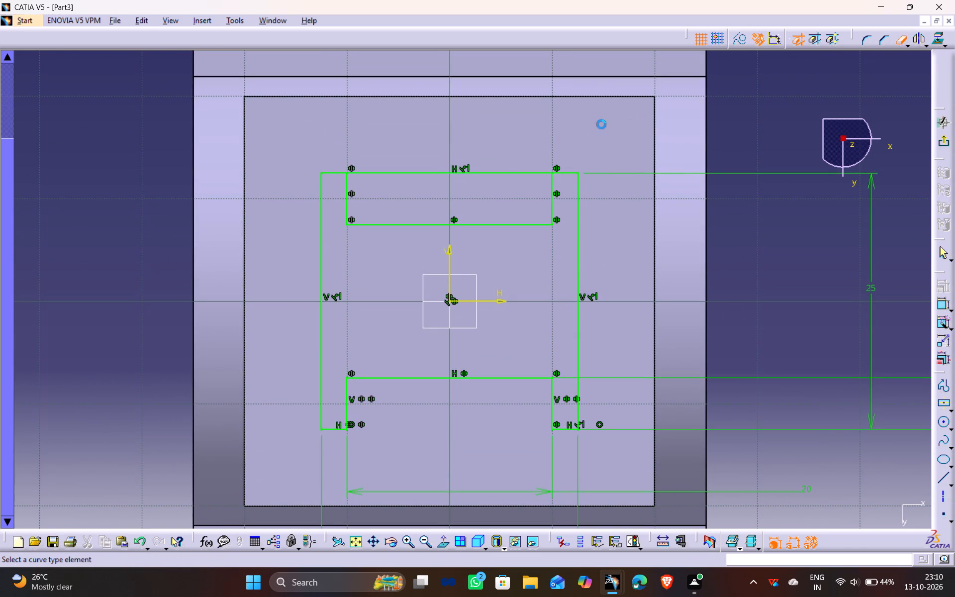
{"action": "left_click", "coordinate": [503, 173]}
{"action": "left_click", "coordinate": [784, 266]}
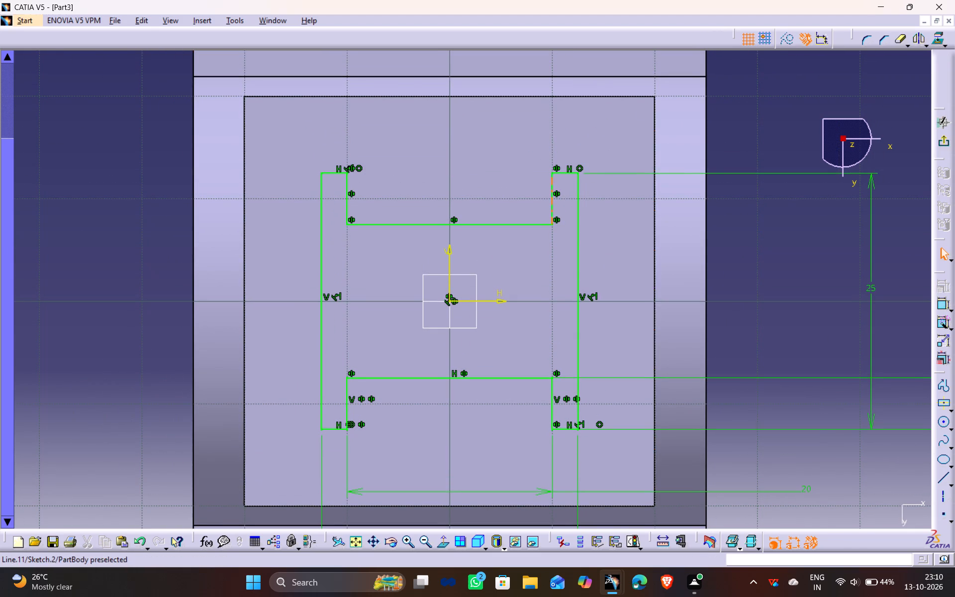
Exit the sketch with the finished H-shaped profile.
{"action": "middle_click_drag", "start_coordinate": [551, 181], "coordinate": [552, 201], "text": "ctrl"}
{"action": "left_click", "coordinate": [761, 142]}
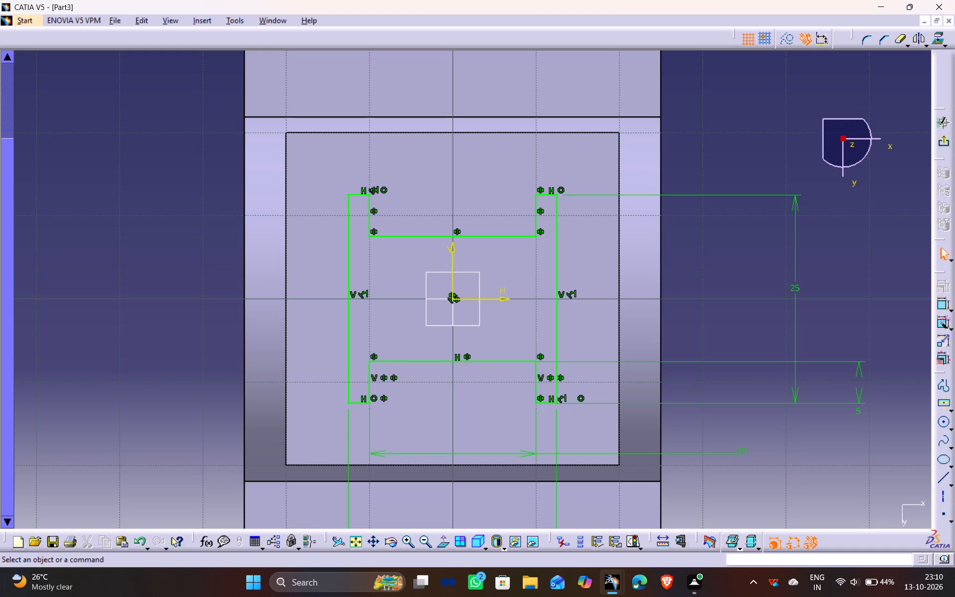
{"action": "left_click", "coordinate": [941, 144]}
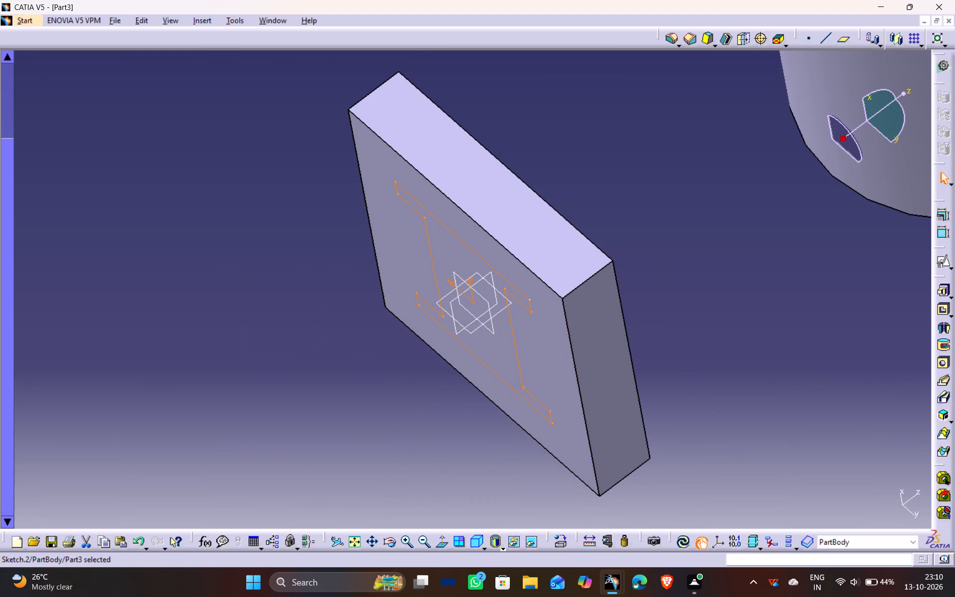
Examine the base plate, its H-shaped sketch and the opposite end of the part from several angles.
{"action": "middle_click_drag", "start_coordinate": [567, 79], "coordinate": [477, 191]}
{"action": "scroll", "coordinate": [566, 78], "scroll_direction": "down", "scroll_amount": 1}
{"action": "left_click_drag", "start_coordinate": [566, 78], "coordinate": [478, 190]}
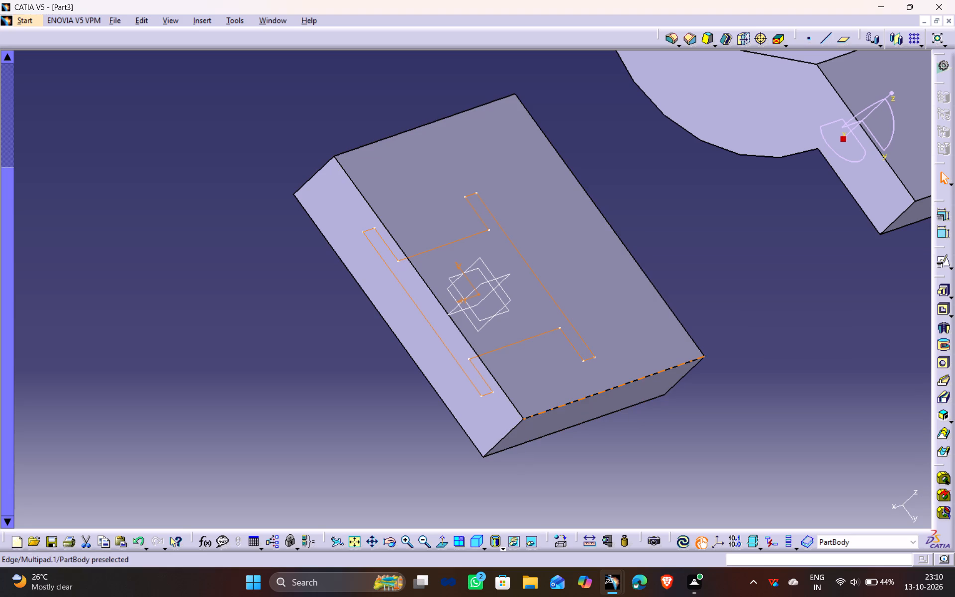
{"action": "middle_click_drag", "start_coordinate": [612, 405], "coordinate": [513, 360]}
{"action": "scroll", "coordinate": [612, 405], "scroll_direction": "down", "scroll_amount": 1}
{"action": "left_click_drag", "start_coordinate": [612, 405], "coordinate": [513, 360]}
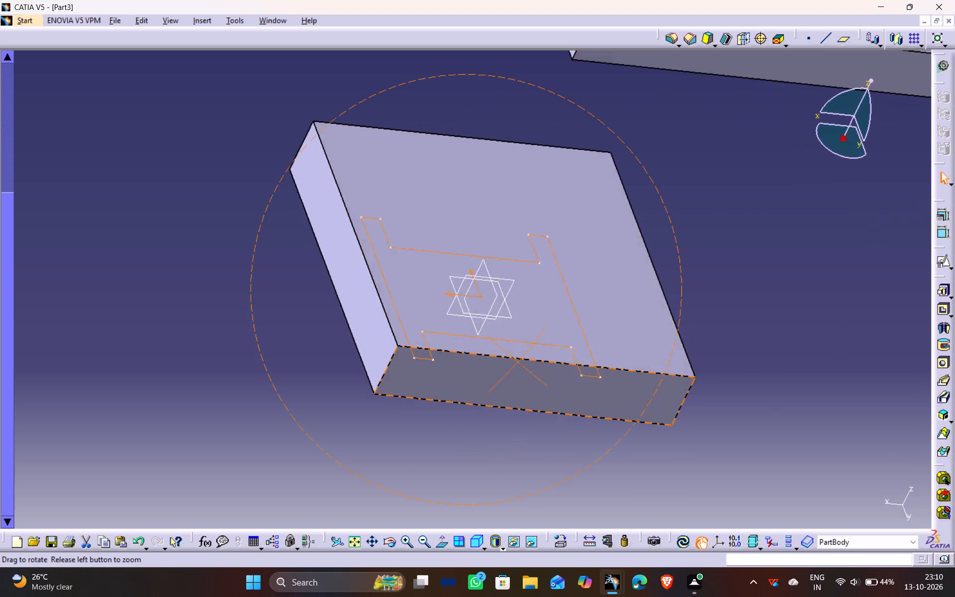
{"action": "middle_click_drag", "start_coordinate": [513, 360], "coordinate": [433, 289]}
{"action": "left_click_drag", "start_coordinate": [513, 360], "coordinate": [433, 289]}
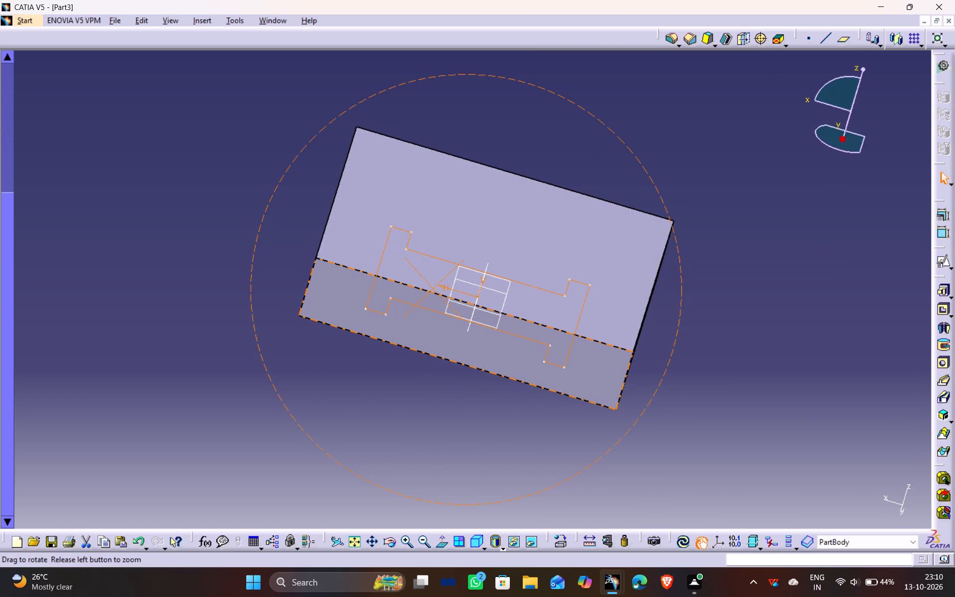
{"action": "left_click_drag", "start_coordinate": [433, 289], "coordinate": [433, 290]}
{"action": "middle_click_drag", "start_coordinate": [433, 289], "coordinate": [433, 290]}
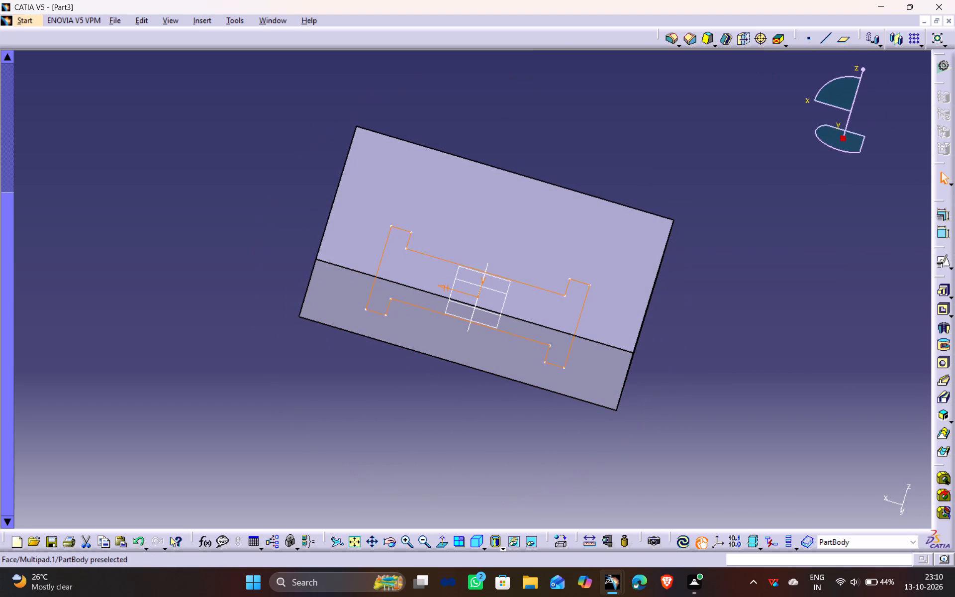
{"action": "middle_click_drag", "start_coordinate": [513, 226], "coordinate": [513, 227]}
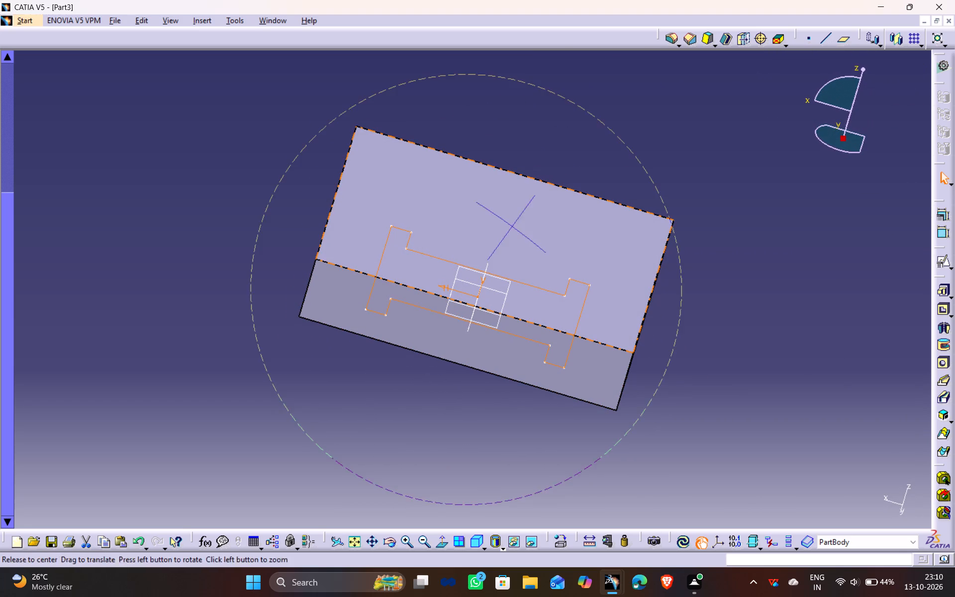
{"action": "middle_click_drag", "start_coordinate": [513, 227], "coordinate": [511, 239]}
{"action": "middle_click_drag", "start_coordinate": [504, 201], "coordinate": [498, 278], "text": "ctrl"}
{"action": "middle_click_drag", "start_coordinate": [501, 244], "coordinate": [458, 379]}
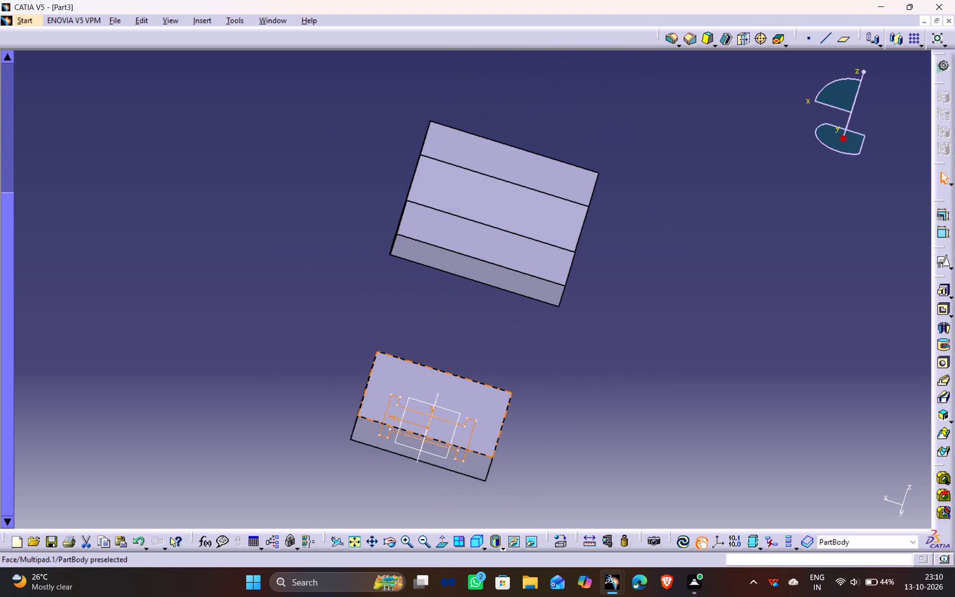
{"action": "middle_click_drag", "start_coordinate": [457, 379], "coordinate": [490, 288]}
{"action": "left_click_drag", "start_coordinate": [457, 379], "coordinate": [490, 288]}
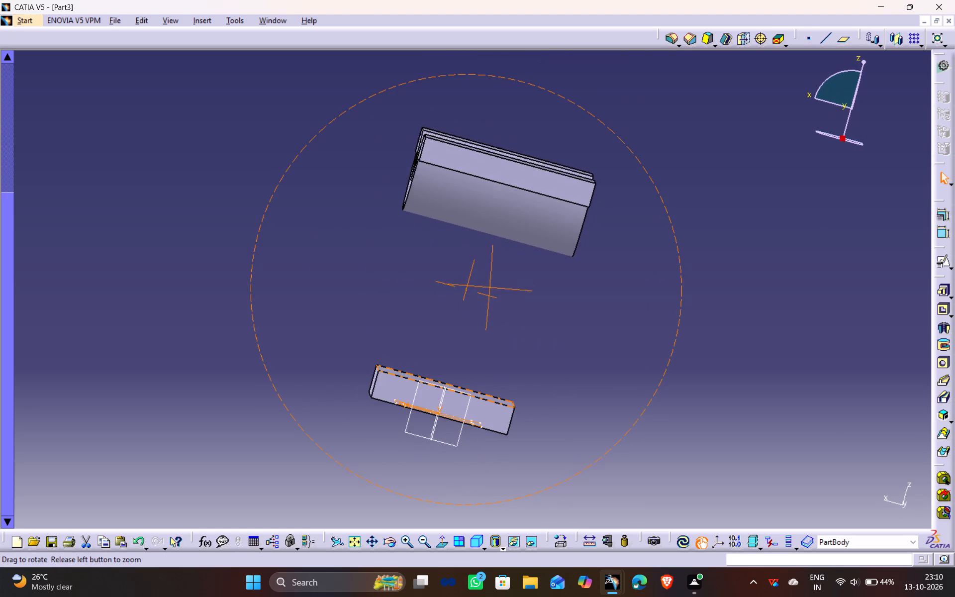
{"action": "middle_click_drag", "start_coordinate": [490, 288], "coordinate": [470, 359]}
{"action": "left_click_drag", "start_coordinate": [490, 288], "coordinate": [470, 359]}
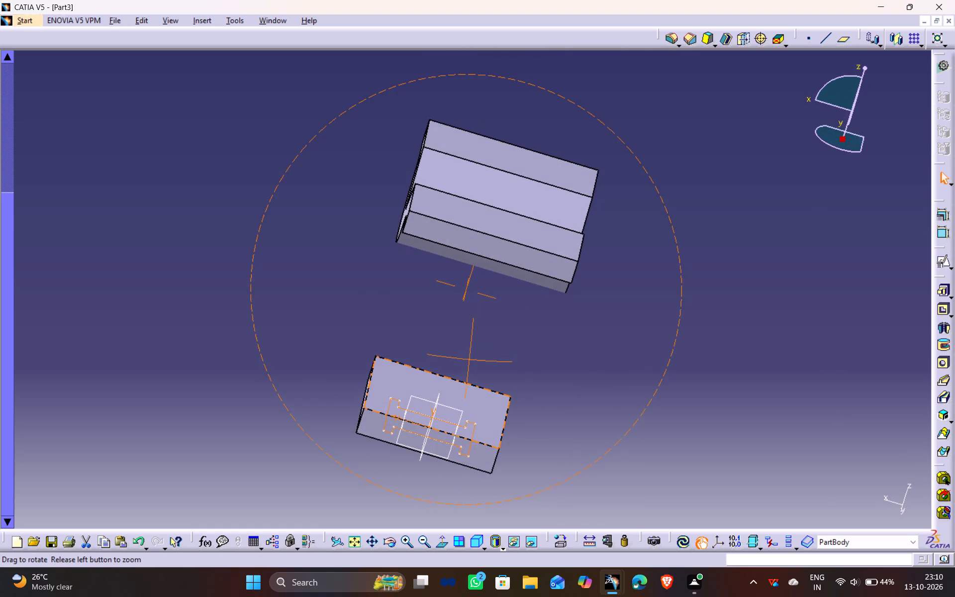
{"action": "left_click_drag", "start_coordinate": [470, 359], "coordinate": [500, 231]}
{"action": "middle_click_drag", "start_coordinate": [470, 359], "coordinate": [498, 228]}
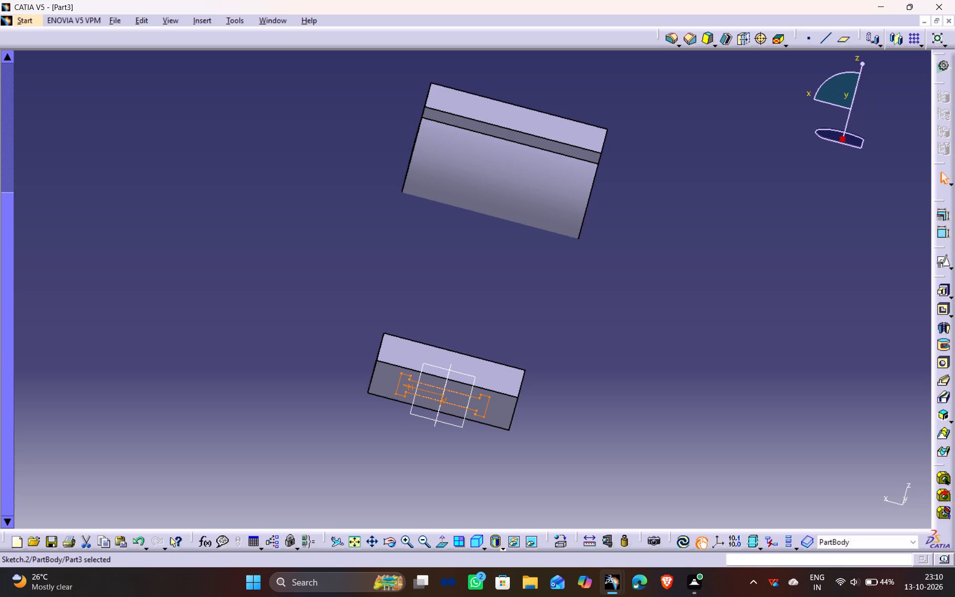
Examine the V-shaped head, the base plate and its H-shaped sketch from below and above.
{"action": "scroll", "coordinate": [301, 273], "scroll_direction": "down", "scroll_amount": 1}
{"action": "middle_click_drag", "start_coordinate": [300, 271], "coordinate": [366, 289]}
{"action": "left_click_drag", "start_coordinate": [300, 271], "coordinate": [366, 289]}
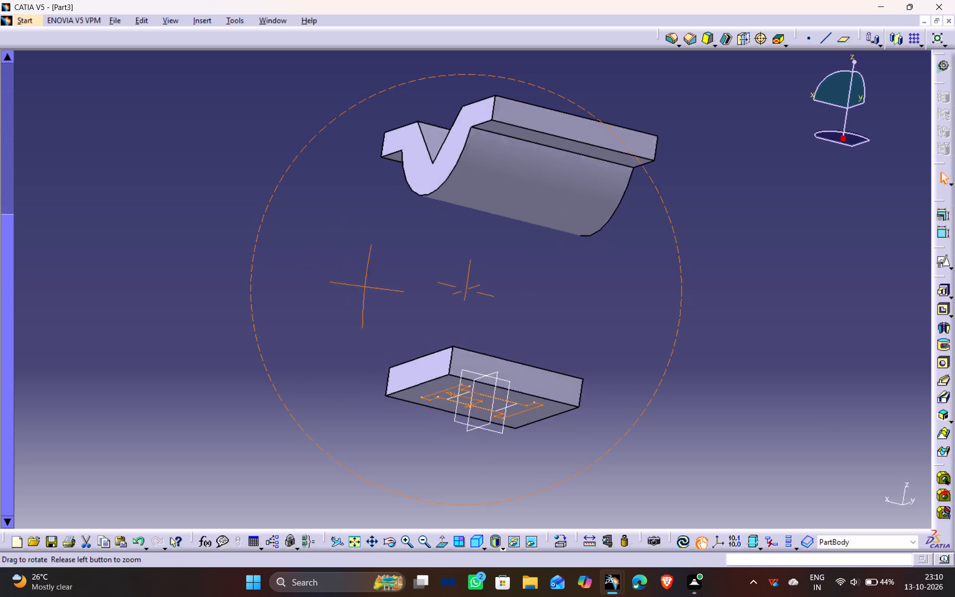
{"action": "middle_click_drag", "start_coordinate": [366, 289], "coordinate": [349, 294]}
{"action": "left_click_drag", "start_coordinate": [366, 289], "coordinate": [349, 294]}
{"action": "middle_click_drag", "start_coordinate": [349, 294], "coordinate": [348, 294]}
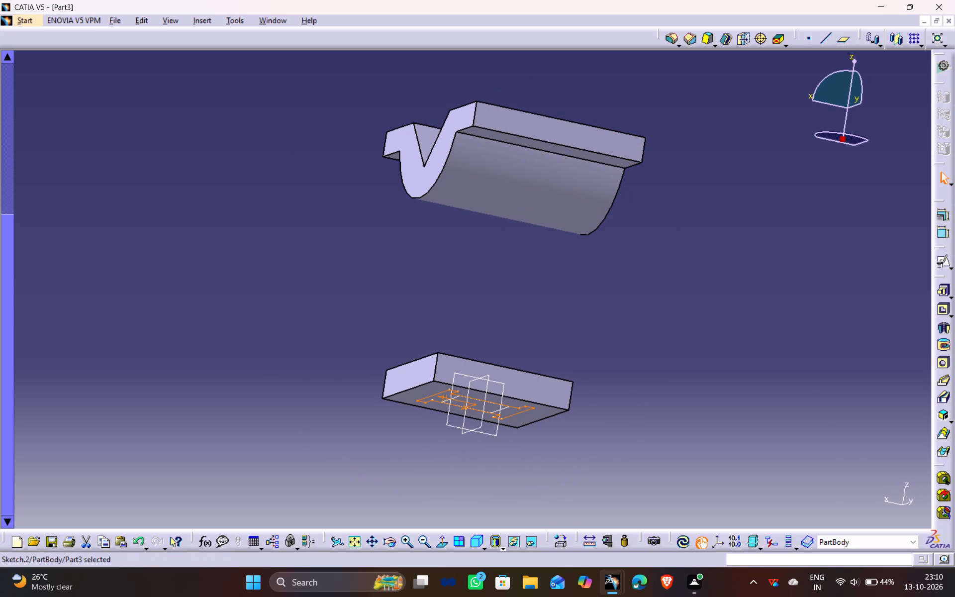
{"action": "middle_click_drag", "start_coordinate": [426, 225], "coordinate": [488, 346]}
{"action": "left_click_drag", "start_coordinate": [426, 225], "coordinate": [488, 346]}
{"action": "scroll", "coordinate": [426, 225], "scroll_direction": "down", "scroll_amount": 1}
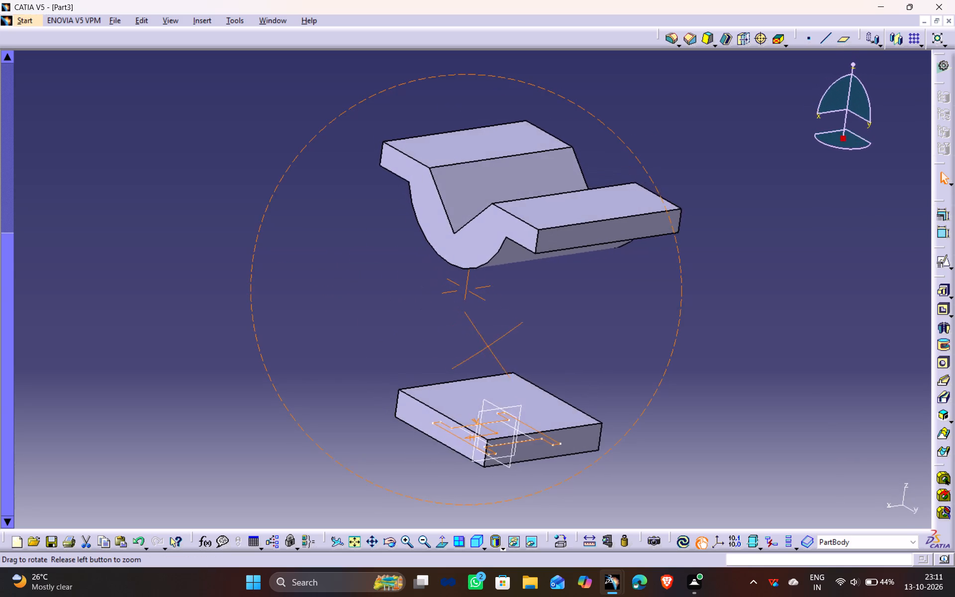
{"action": "left_click_drag", "start_coordinate": [488, 346], "coordinate": [490, 346]}
{"action": "middle_click_drag", "start_coordinate": [488, 346], "coordinate": [502, 341]}
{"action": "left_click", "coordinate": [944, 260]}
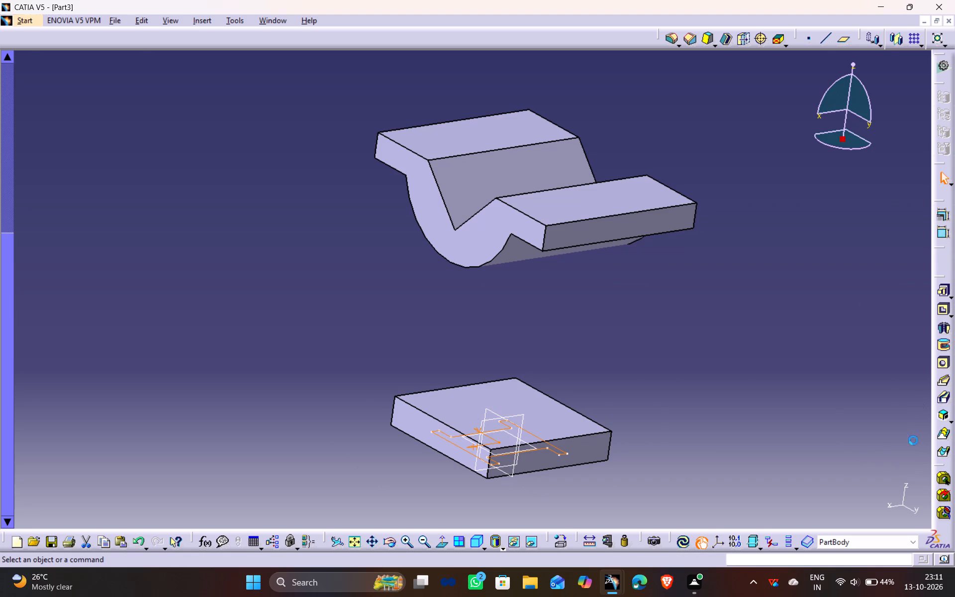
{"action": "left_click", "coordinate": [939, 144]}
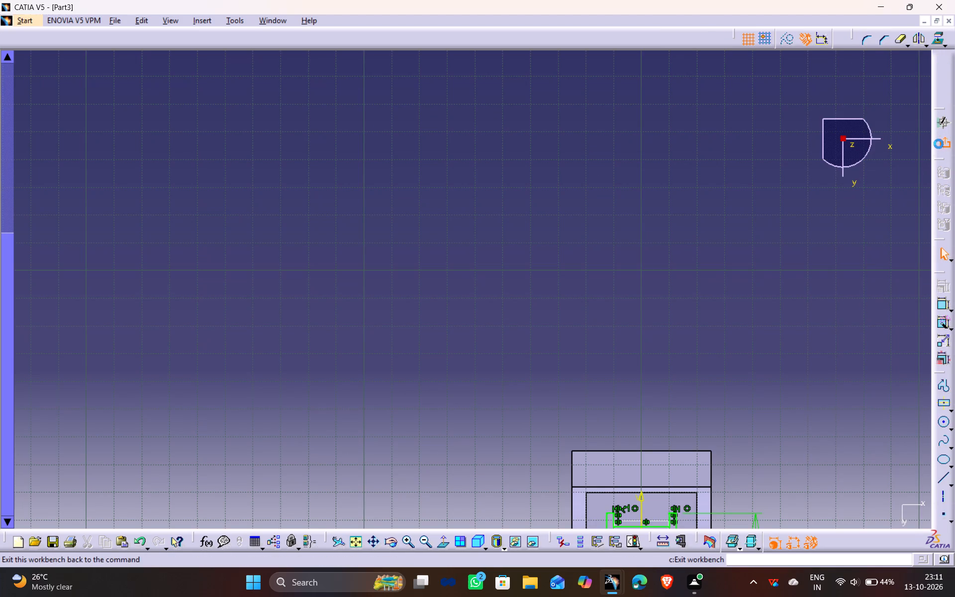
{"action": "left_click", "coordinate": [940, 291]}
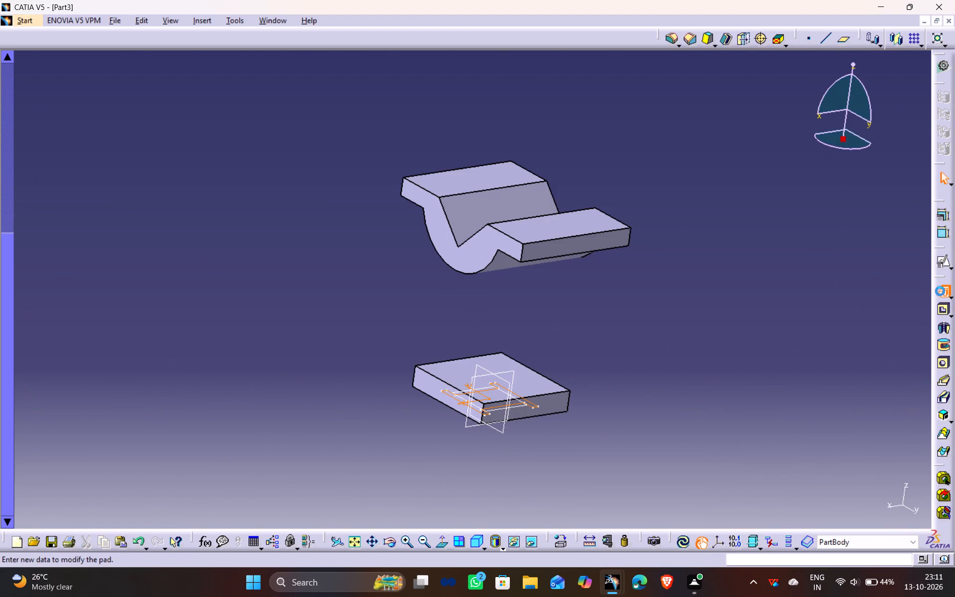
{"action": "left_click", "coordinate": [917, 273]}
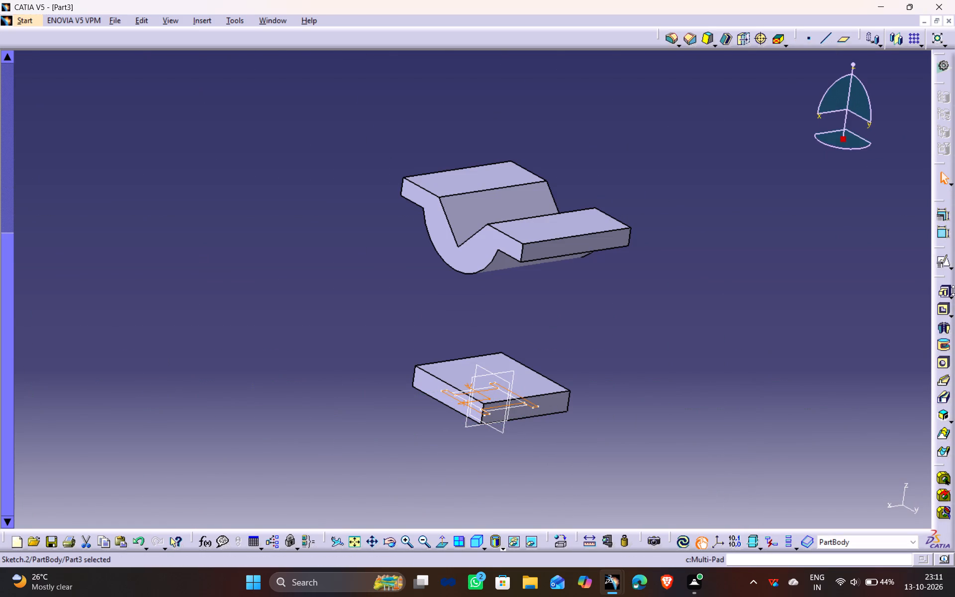
Start a Pad of the H-shaped sketch and reverse its direction up toward the V-shaped head.
{"action": "left_click", "coordinate": [952, 295]}
{"action": "left_click", "coordinate": [907, 313]}
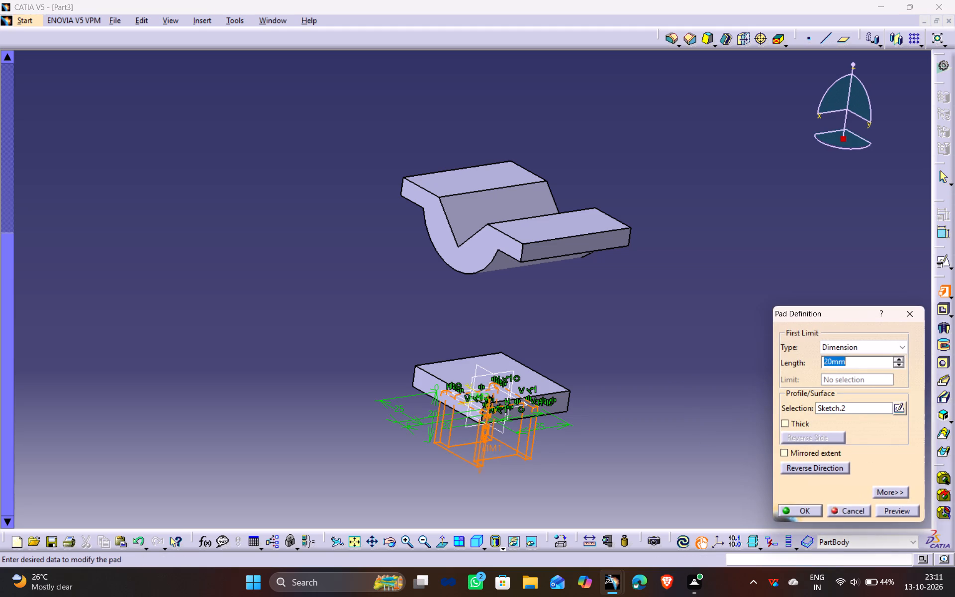
{"action": "left_click", "coordinate": [796, 465]}
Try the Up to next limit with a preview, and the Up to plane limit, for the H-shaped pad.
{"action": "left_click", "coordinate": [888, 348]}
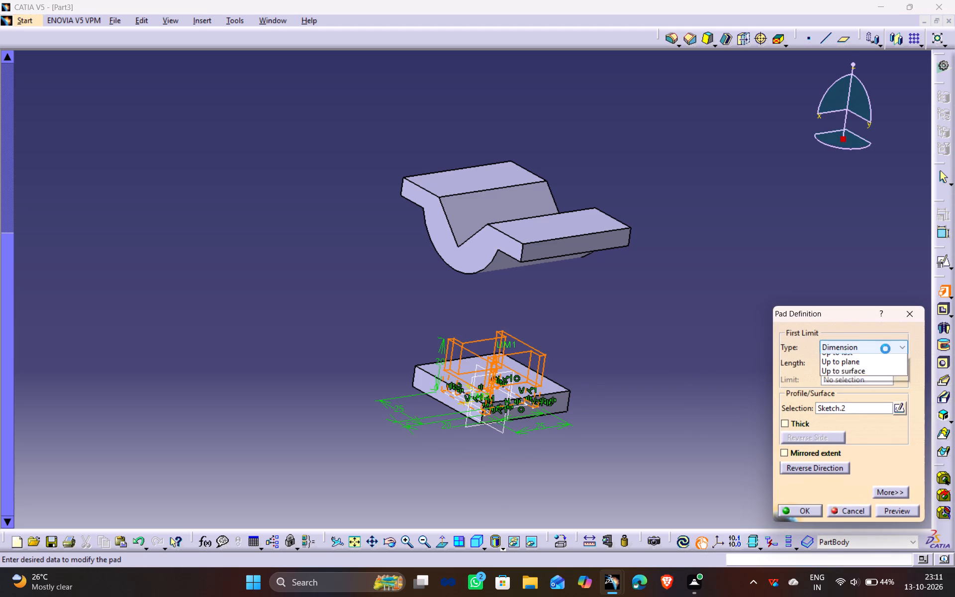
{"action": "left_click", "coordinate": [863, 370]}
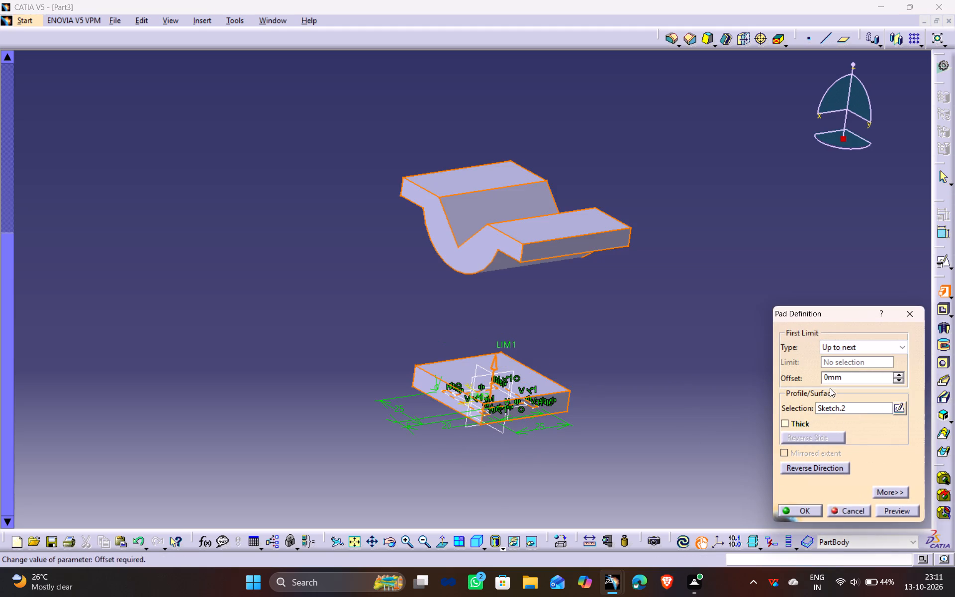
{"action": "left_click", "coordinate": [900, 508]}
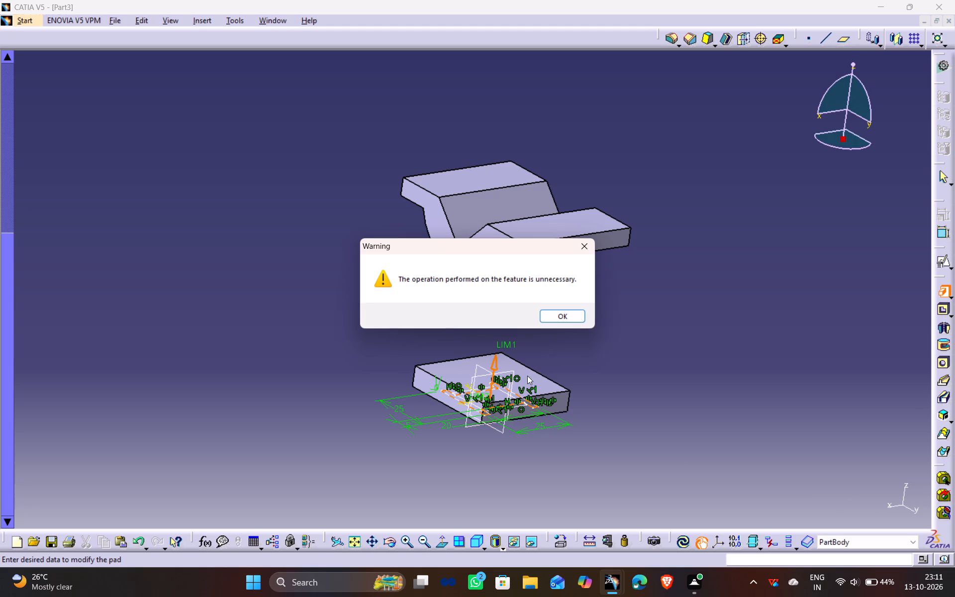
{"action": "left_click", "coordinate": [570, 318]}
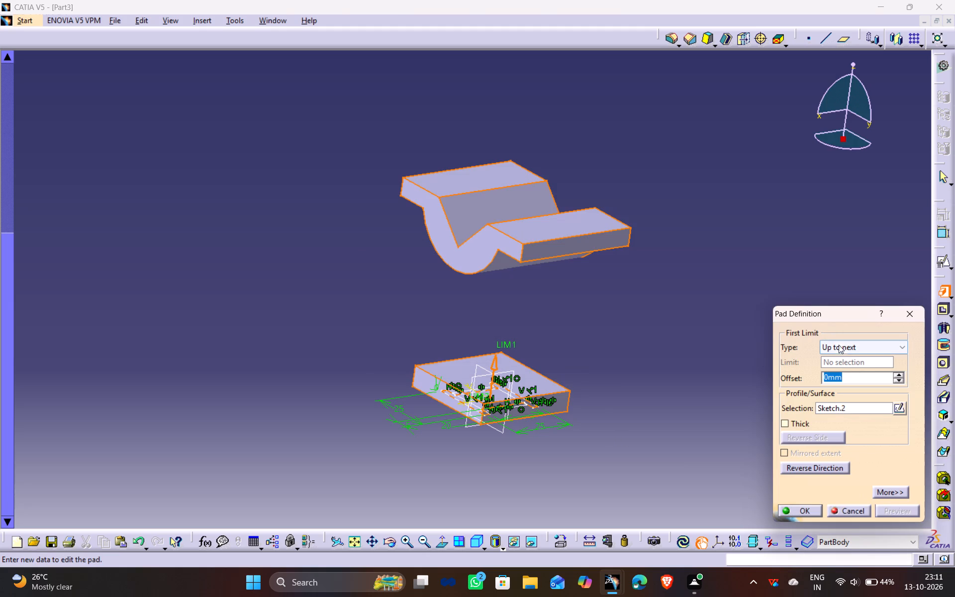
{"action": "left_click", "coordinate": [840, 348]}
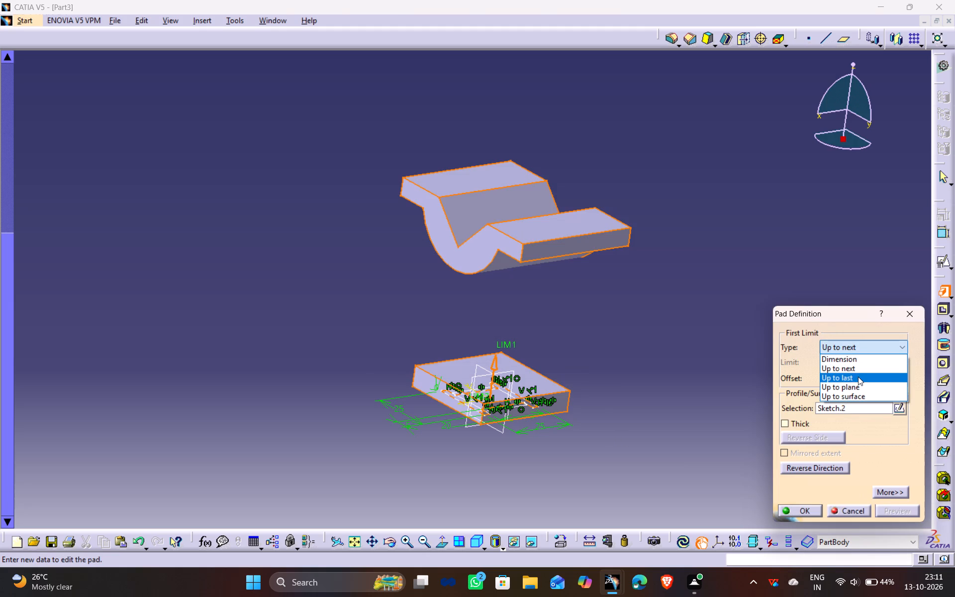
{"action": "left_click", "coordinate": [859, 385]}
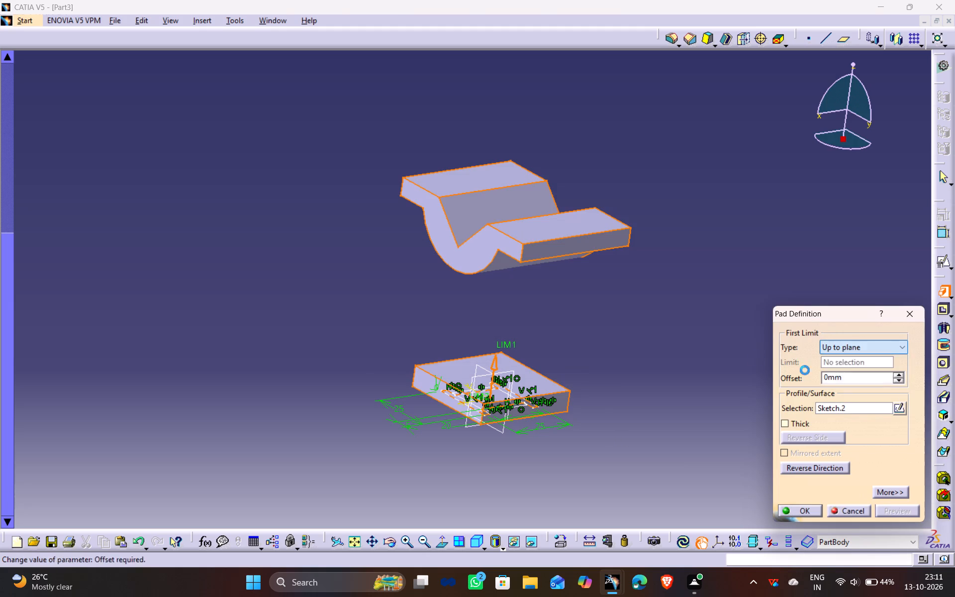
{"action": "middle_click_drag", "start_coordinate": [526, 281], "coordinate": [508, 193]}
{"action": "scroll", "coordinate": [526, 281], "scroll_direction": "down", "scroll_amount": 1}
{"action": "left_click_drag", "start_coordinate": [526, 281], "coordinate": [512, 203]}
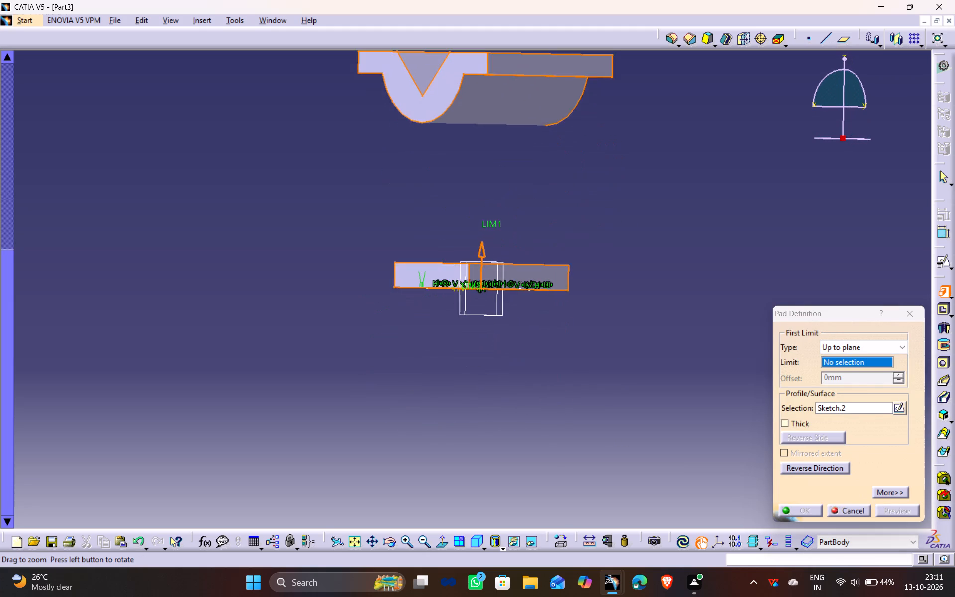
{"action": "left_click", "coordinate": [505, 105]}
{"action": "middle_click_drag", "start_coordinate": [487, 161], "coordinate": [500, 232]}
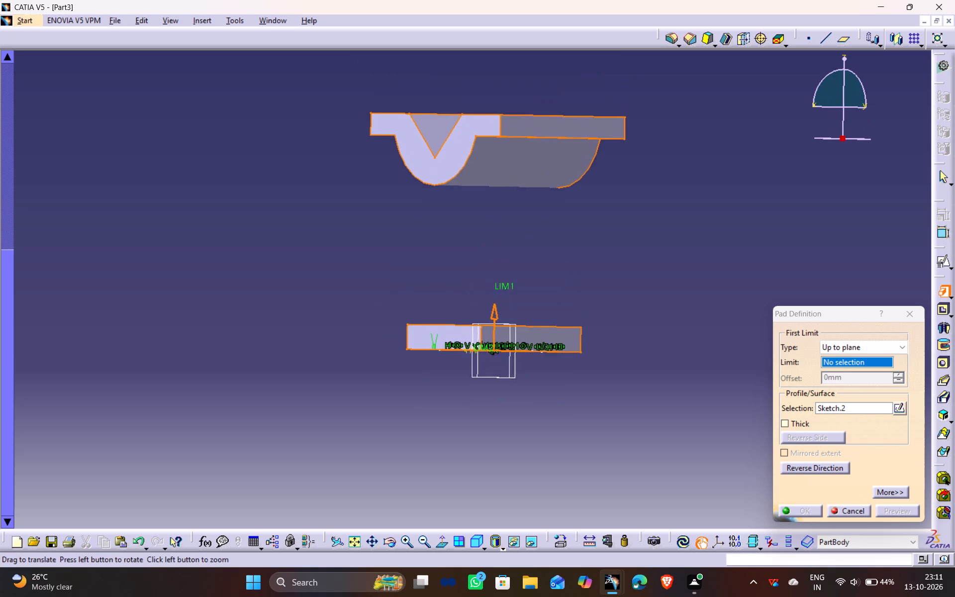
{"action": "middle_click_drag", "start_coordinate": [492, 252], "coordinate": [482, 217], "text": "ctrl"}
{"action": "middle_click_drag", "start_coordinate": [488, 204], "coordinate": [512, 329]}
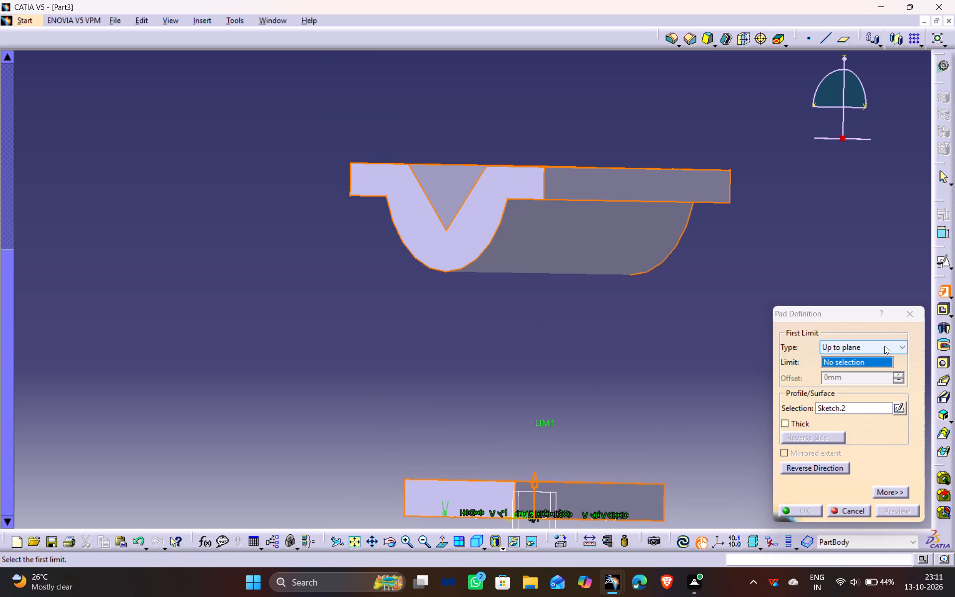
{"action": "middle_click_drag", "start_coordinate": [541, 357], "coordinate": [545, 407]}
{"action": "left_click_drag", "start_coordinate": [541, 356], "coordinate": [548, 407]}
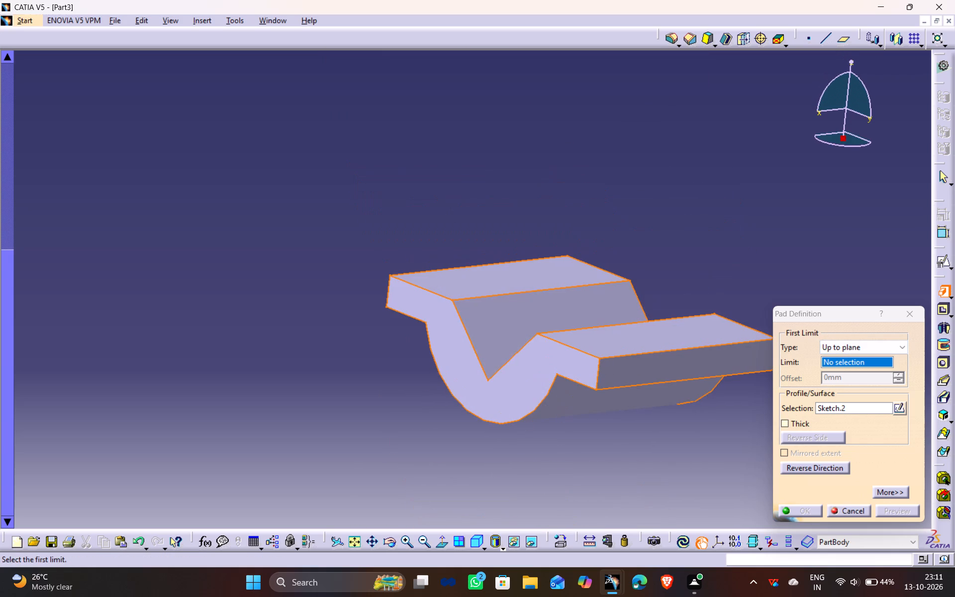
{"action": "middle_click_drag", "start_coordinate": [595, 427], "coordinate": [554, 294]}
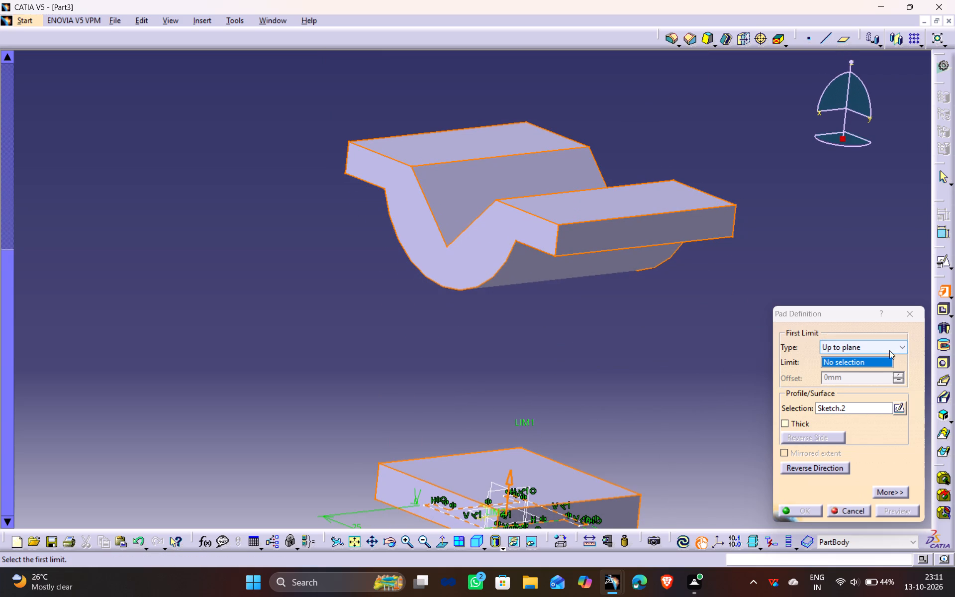
Create the H-shaped pad with its limit set to Up to surface, ending on the V-shaped head's curved underside.
{"action": "left_click", "coordinate": [899, 344]}
{"action": "left_click", "coordinate": [862, 399]}
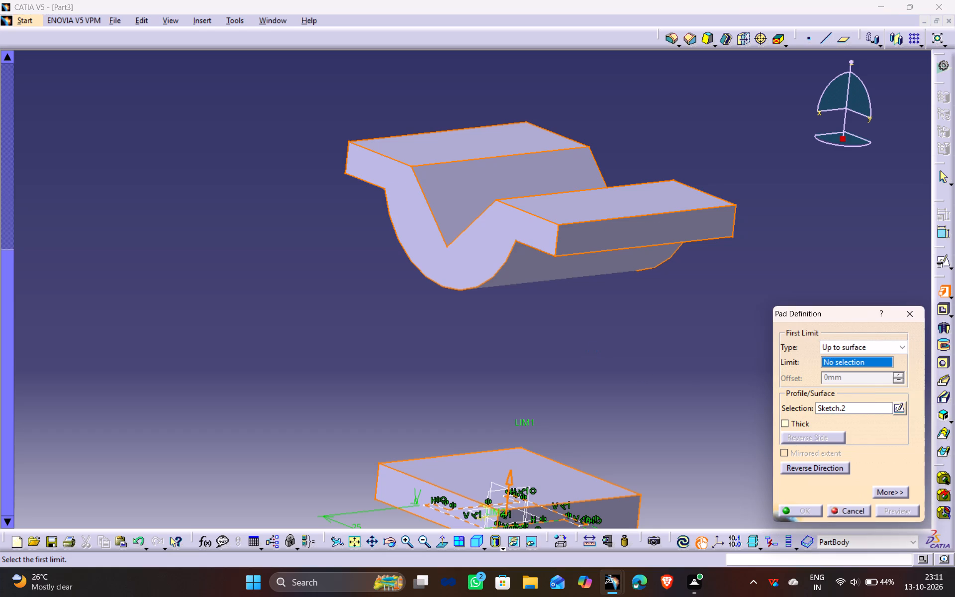
{"action": "left_click", "coordinate": [514, 269]}
{"action": "left_click_drag", "start_coordinate": [896, 511], "coordinate": [868, 499]}
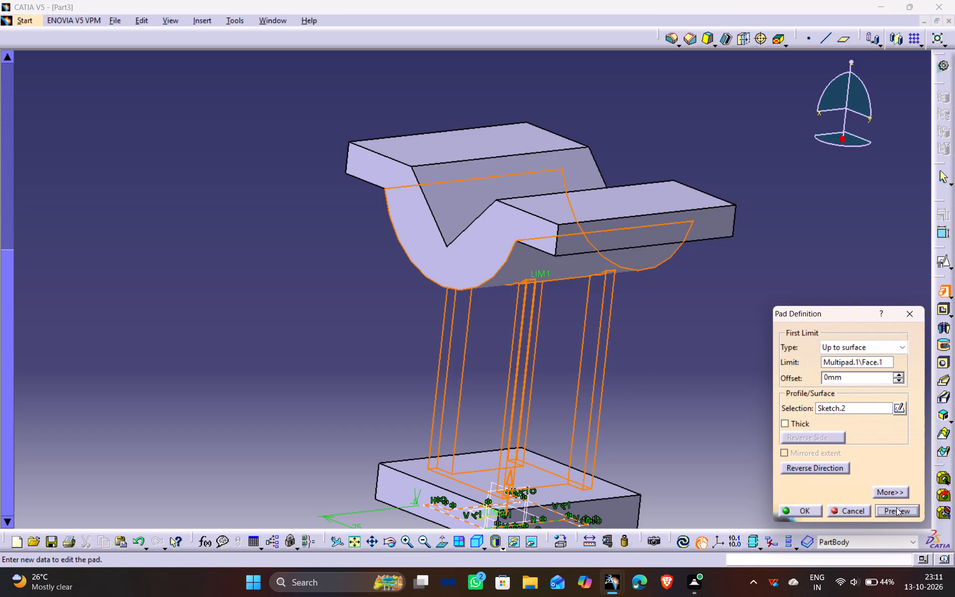
{"action": "double_click", "coordinate": [896, 507]}
{"action": "middle_click_drag", "start_coordinate": [432, 429], "coordinate": [457, 415]}
{"action": "scroll", "coordinate": [432, 428], "scroll_direction": "down", "scroll_amount": 1}
{"action": "left_click_drag", "start_coordinate": [432, 427], "coordinate": [457, 415]}
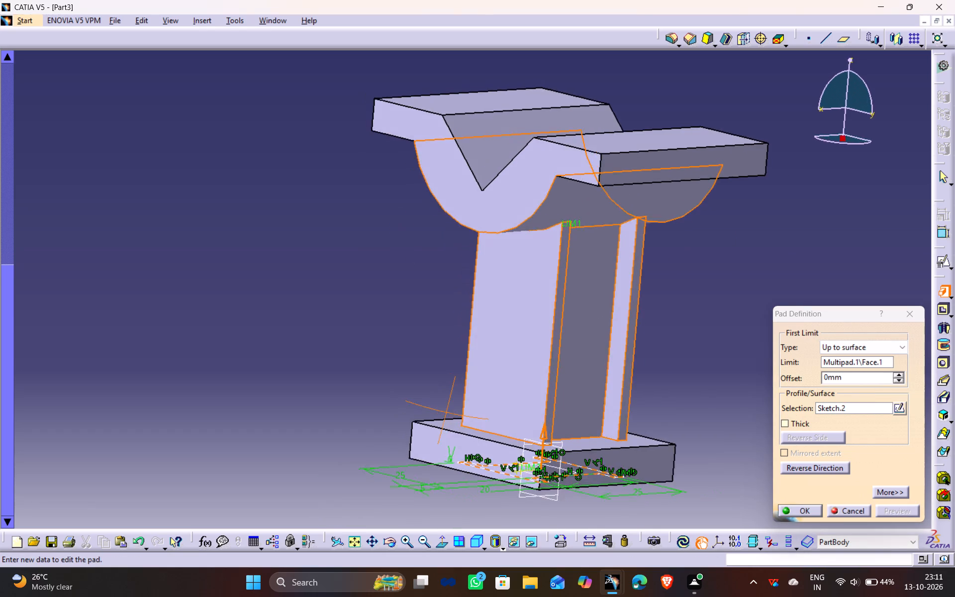
{"action": "left_click_drag", "start_coordinate": [457, 415], "coordinate": [542, 415]}
{"action": "middle_click_drag", "start_coordinate": [457, 415], "coordinate": [542, 411]}
{"action": "middle_click_drag", "start_coordinate": [601, 387], "coordinate": [584, 391]}
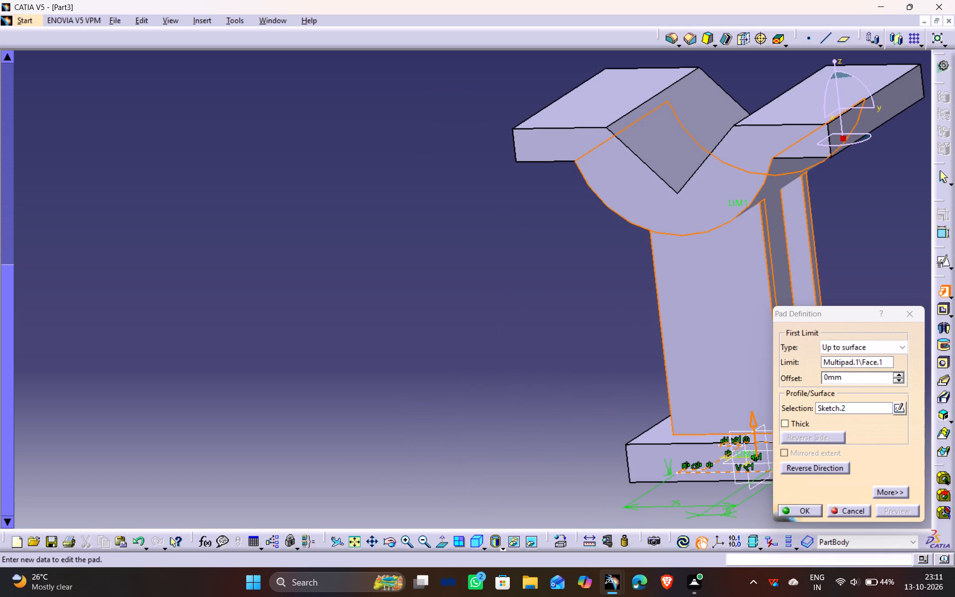
{"action": "middle_click_drag", "start_coordinate": [584, 391], "coordinate": [405, 438]}
{"action": "left_click", "coordinate": [807, 512]}
{"action": "left_click", "coordinate": [745, 446]}
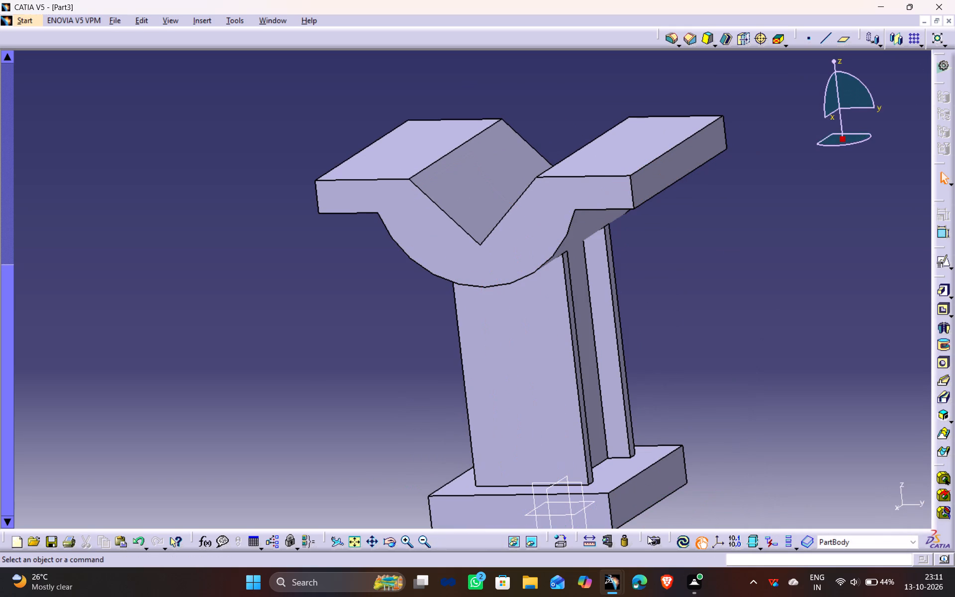
Select the H-shaped column's front face in the standard front view.
{"action": "left_click", "coordinate": [484, 547]}
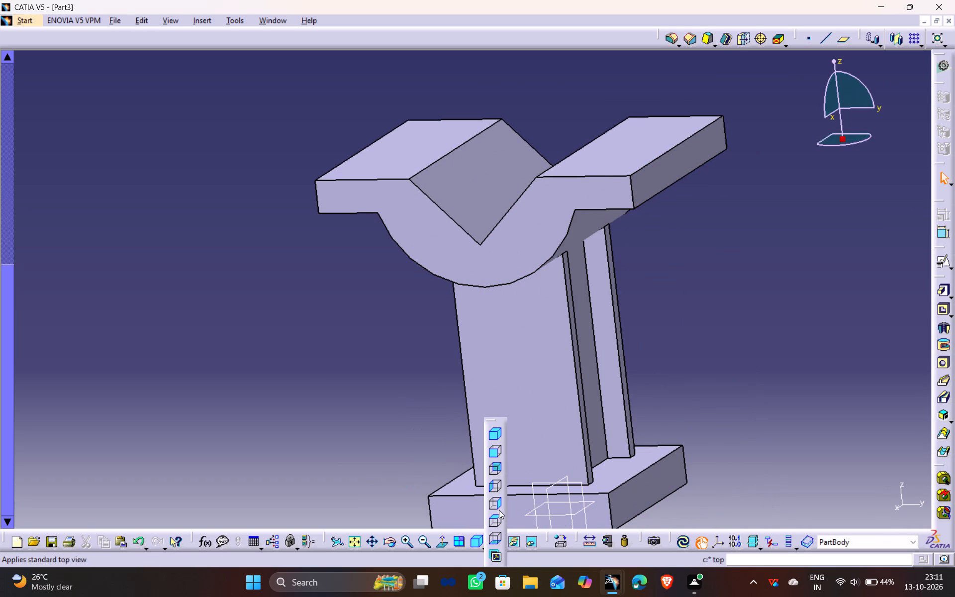
{"action": "left_click", "coordinate": [492, 450]}
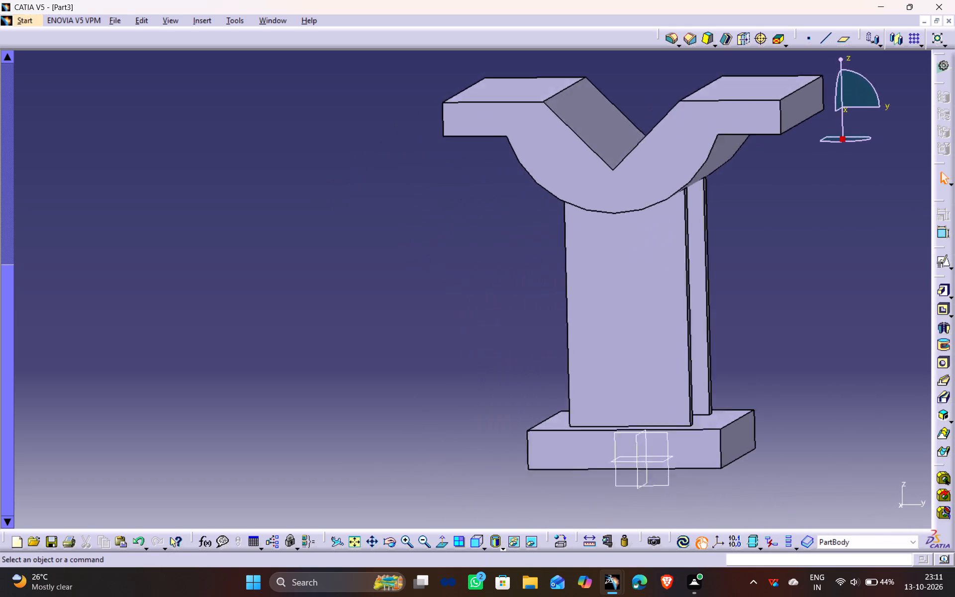
{"action": "middle_click_drag", "start_coordinate": [739, 295], "coordinate": [570, 357]}
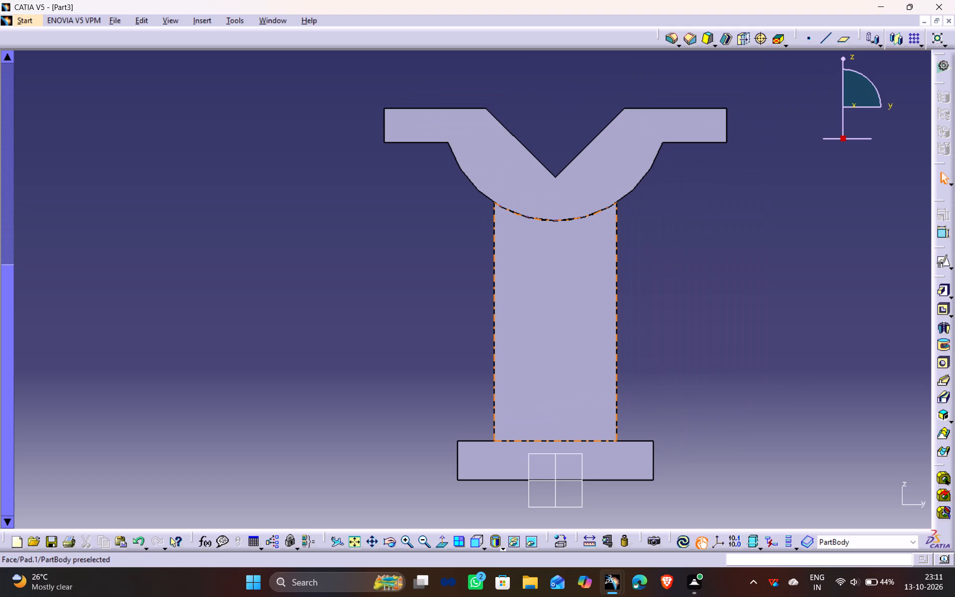
{"action": "left_click", "coordinate": [567, 382]}
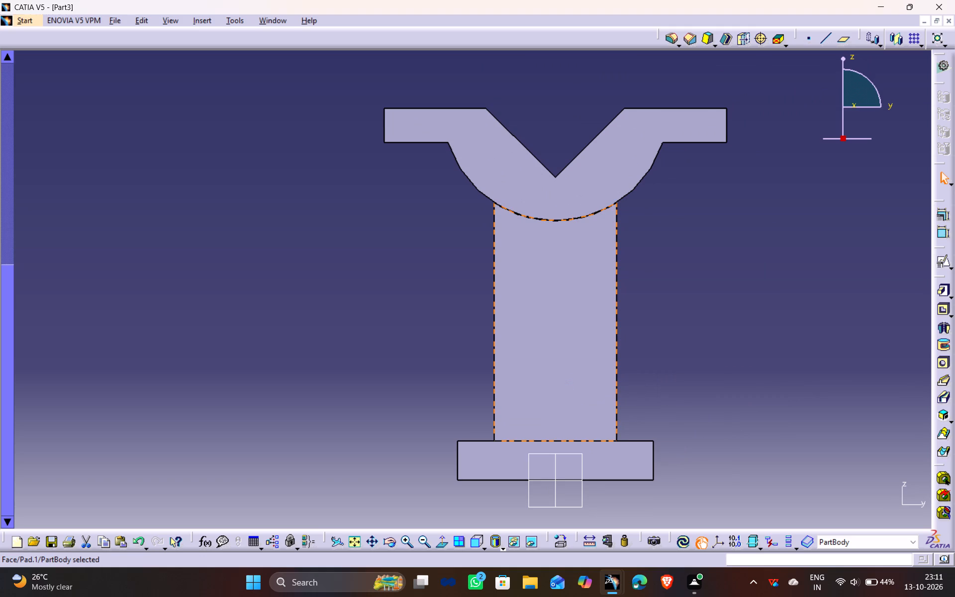
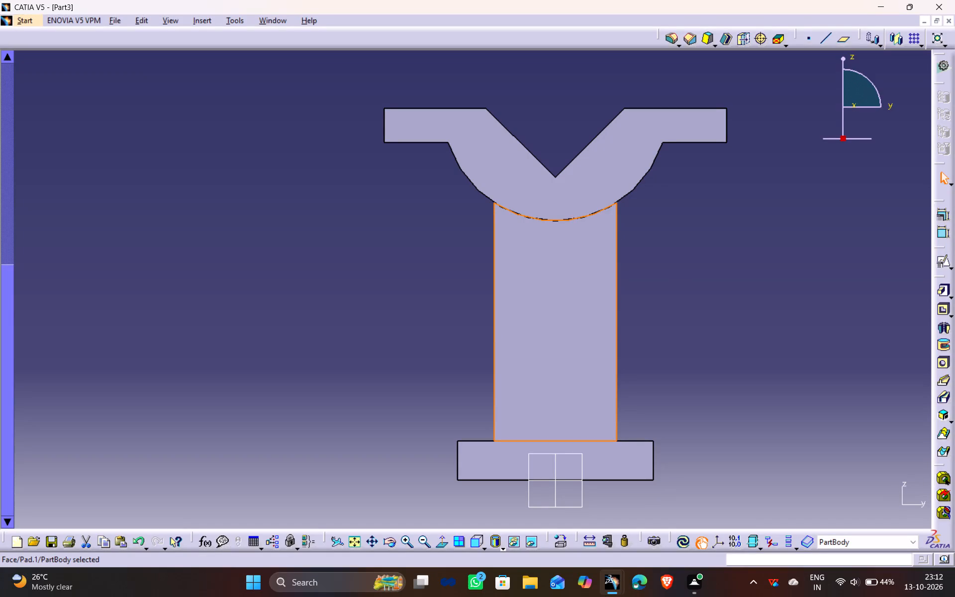
Apply a 1.5 mm edge fillet to the four edges where the two outer column plates meet the V-block cradle and the base.
{"action": "left_click", "coordinate": [676, 270]}
{"action": "middle_click_drag", "start_coordinate": [585, 352], "coordinate": [564, 304]}
{"action": "left_click_drag", "start_coordinate": [584, 351], "coordinate": [563, 315]}
{"action": "scroll", "coordinate": [583, 348], "scroll_direction": "down", "scroll_amount": 1}
{"action": "middle_click_drag", "start_coordinate": [525, 228], "coordinate": [549, 315]}
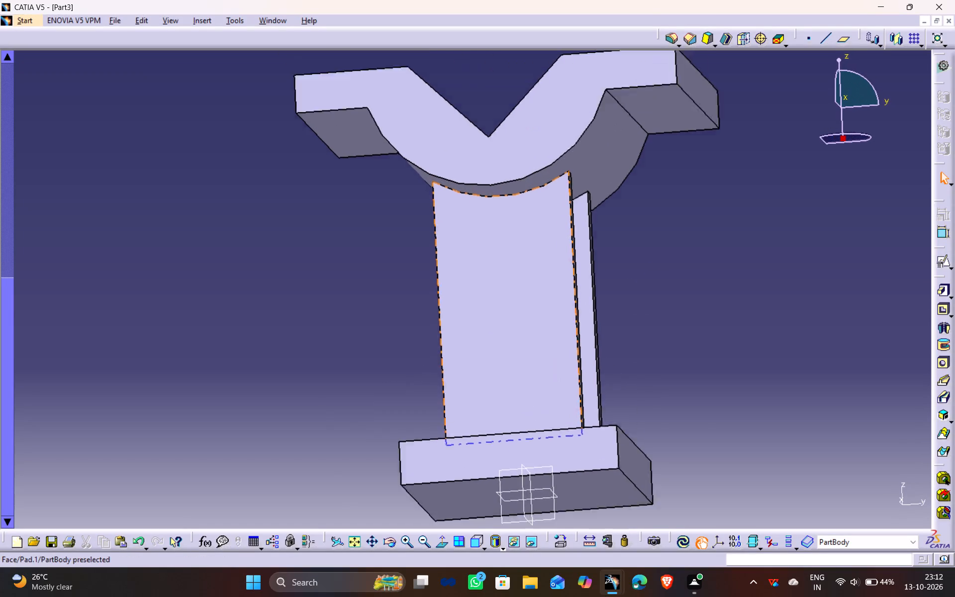
{"action": "middle_click_drag", "start_coordinate": [549, 315], "coordinate": [595, 450]}
{"action": "left_click", "coordinate": [716, 371]}
{"action": "middle_click_drag", "start_coordinate": [520, 498], "coordinate": [514, 424], "text": "ctrl"}
{"action": "middle_click_drag", "start_coordinate": [665, 447], "coordinate": [475, 410]}
{"action": "left_click", "coordinate": [793, 413]}
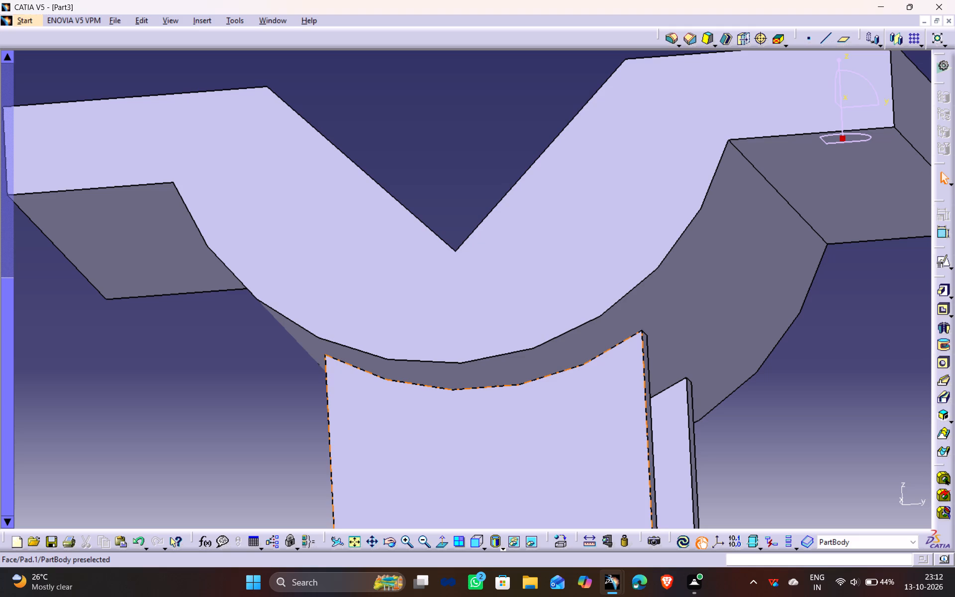
{"action": "left_click", "coordinate": [567, 370]}
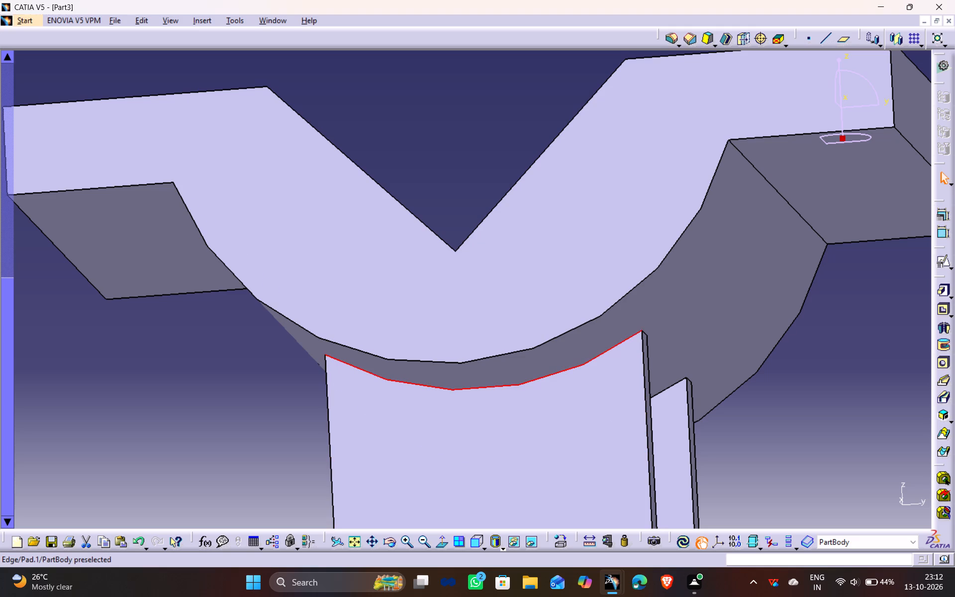
{"action": "left_click", "coordinate": [676, 38]}
{"action": "left_click", "coordinate": [664, 42]}
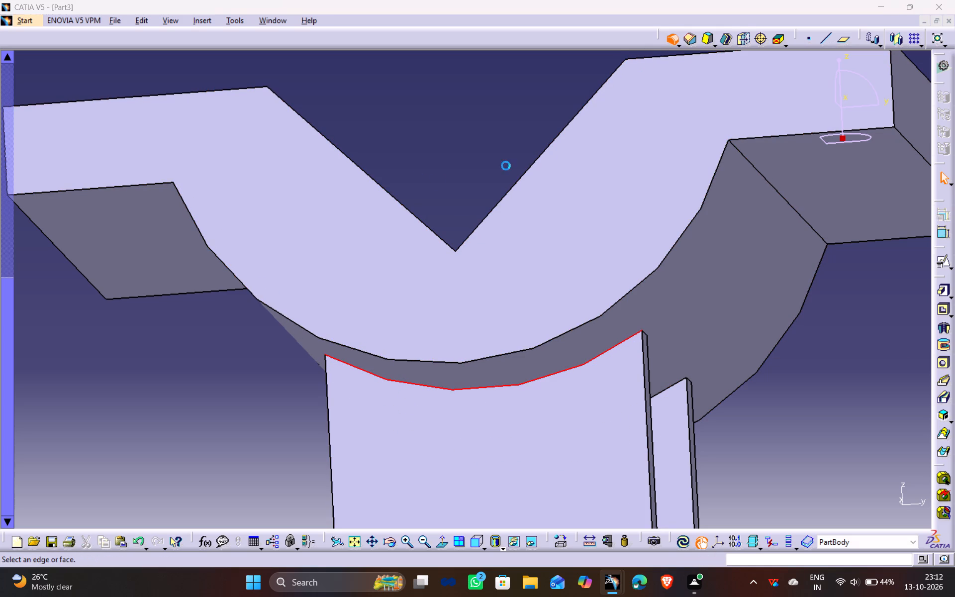
{"action": "middle_click_drag", "start_coordinate": [414, 154], "coordinate": [425, 242], "text": "ctrl"}
{"action": "middle_click_drag", "start_coordinate": [436, 339], "coordinate": [459, 434]}
{"action": "left_click_drag", "start_coordinate": [442, 358], "coordinate": [460, 432]}
{"action": "middle_click_drag", "start_coordinate": [546, 475], "coordinate": [490, 218]}
{"action": "middle_click_drag", "start_coordinate": [516, 499], "coordinate": [511, 444], "text": "ctrl"}
{"action": "scroll", "coordinate": [511, 442], "scroll_direction": "down", "scroll_amount": 1, "text": "ctrl"}
{"action": "middle_click_drag", "start_coordinate": [550, 504], "coordinate": [467, 230]}
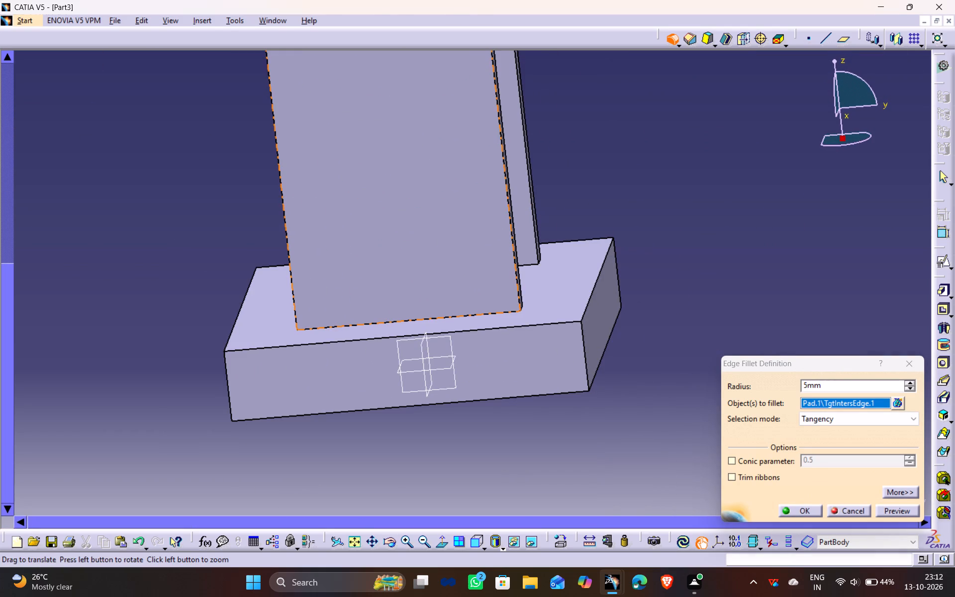
{"action": "left_click", "coordinate": [469, 315]}
{"action": "middle_click_drag", "start_coordinate": [616, 233], "coordinate": [258, 420]}
{"action": "left_click_drag", "start_coordinate": [616, 233], "coordinate": [261, 425]}
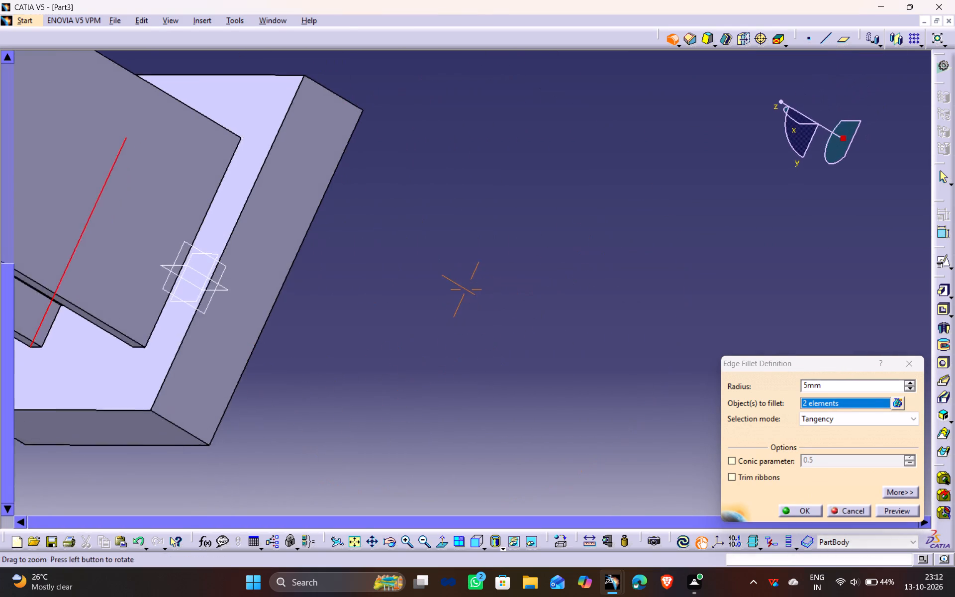
{"action": "middle_click_drag", "start_coordinate": [258, 420], "coordinate": [257, 413]}
{"action": "middle_click_drag", "start_coordinate": [271, 265], "coordinate": [401, 367]}
{"action": "scroll", "coordinate": [401, 368], "scroll_direction": "down", "scroll_amount": 1}
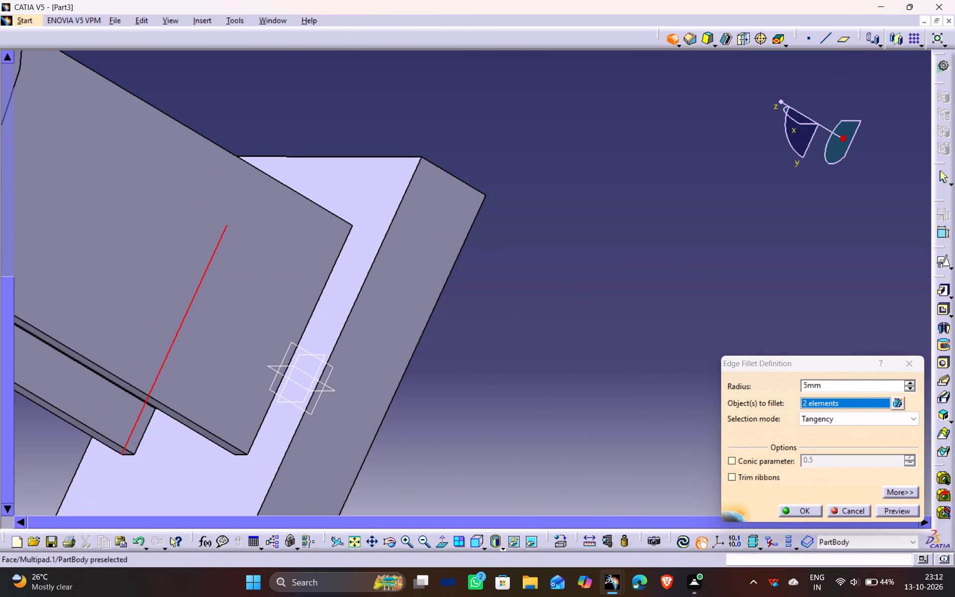
{"action": "left_click", "coordinate": [309, 321]}
{"action": "middle_click_drag", "start_coordinate": [435, 363], "coordinate": [226, 286]}
{"action": "left_click_drag", "start_coordinate": [435, 362], "coordinate": [226, 286]}
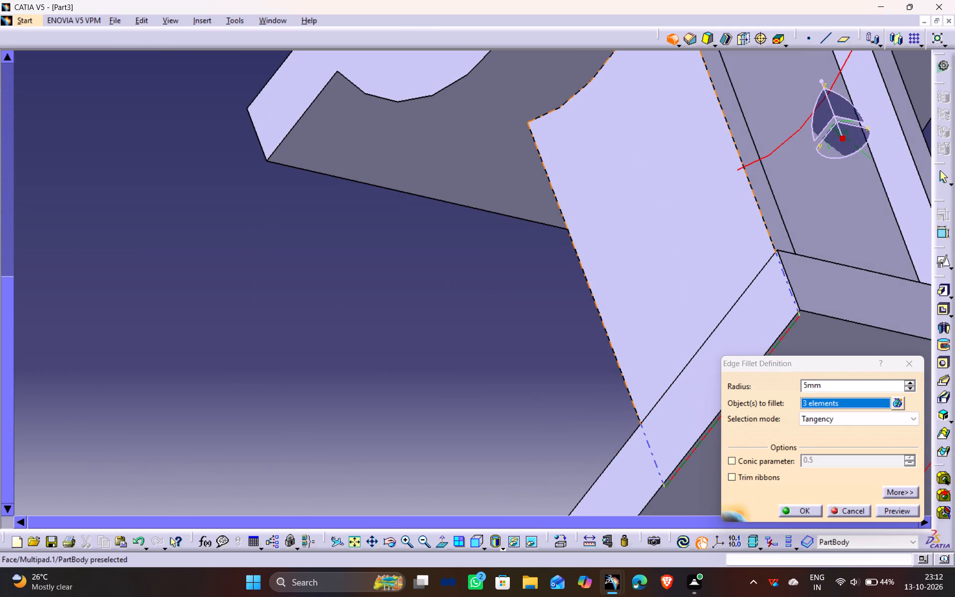
{"action": "left_click", "coordinate": [580, 90]}
{"action": "middle_click_drag", "start_coordinate": [432, 161], "coordinate": [453, 210], "text": "ctrl"}
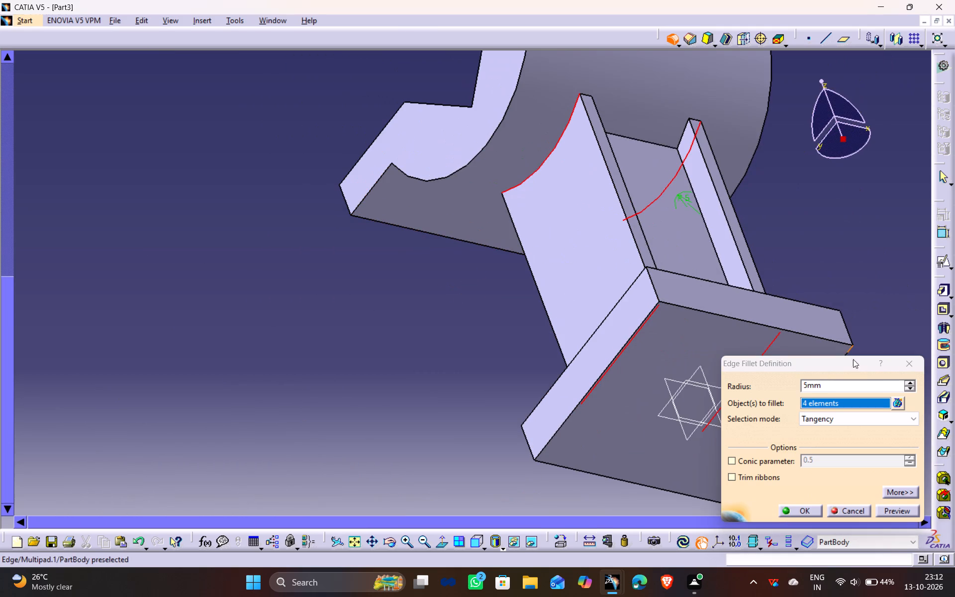
{"action": "left_click_drag", "start_coordinate": [824, 386], "coordinate": [706, 411]}
{"action": "type", "text": "1.5"}
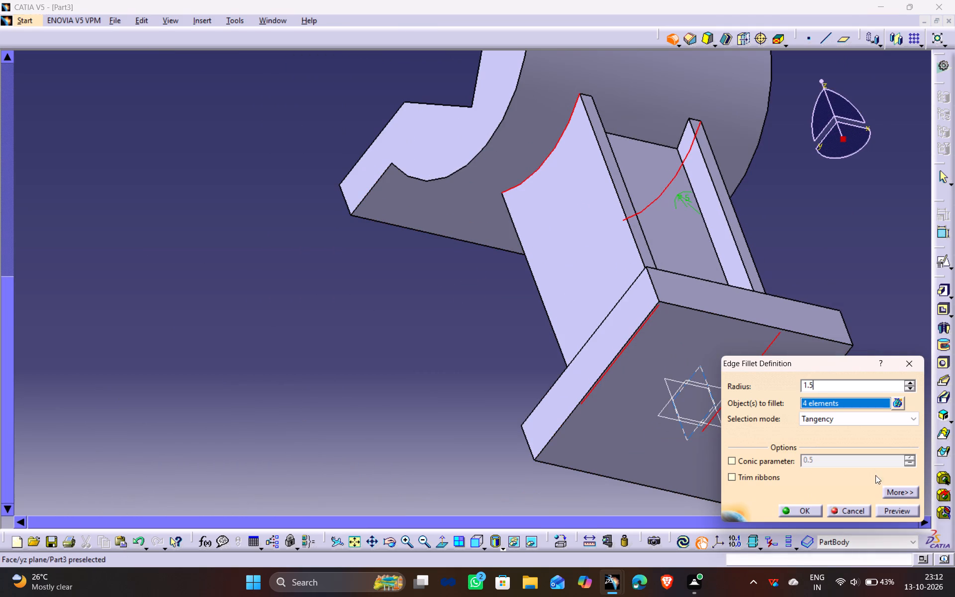
{"action": "left_click", "coordinate": [902, 515]}
{"action": "left_click", "coordinate": [796, 511]}
{"action": "left_click", "coordinate": [354, 396]}
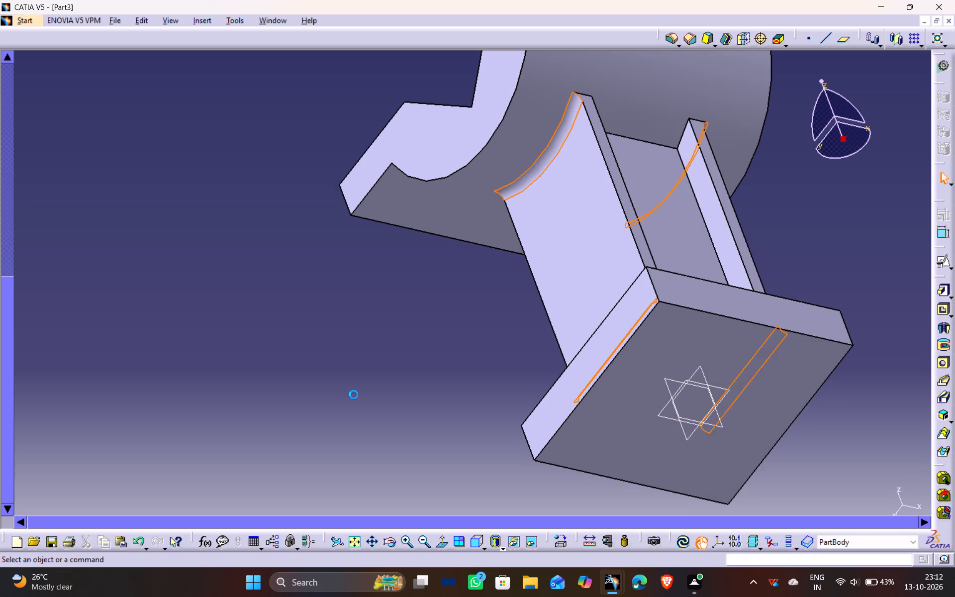
Examine the fillets at the cradle and base joints from several angles.
{"action": "scroll", "coordinate": [505, 231], "scroll_direction": "down", "scroll_amount": 1}
{"action": "middle_click_drag", "start_coordinate": [505, 231], "coordinate": [508, 270]}
{"action": "left_click_drag", "start_coordinate": [505, 230], "coordinate": [508, 270]}
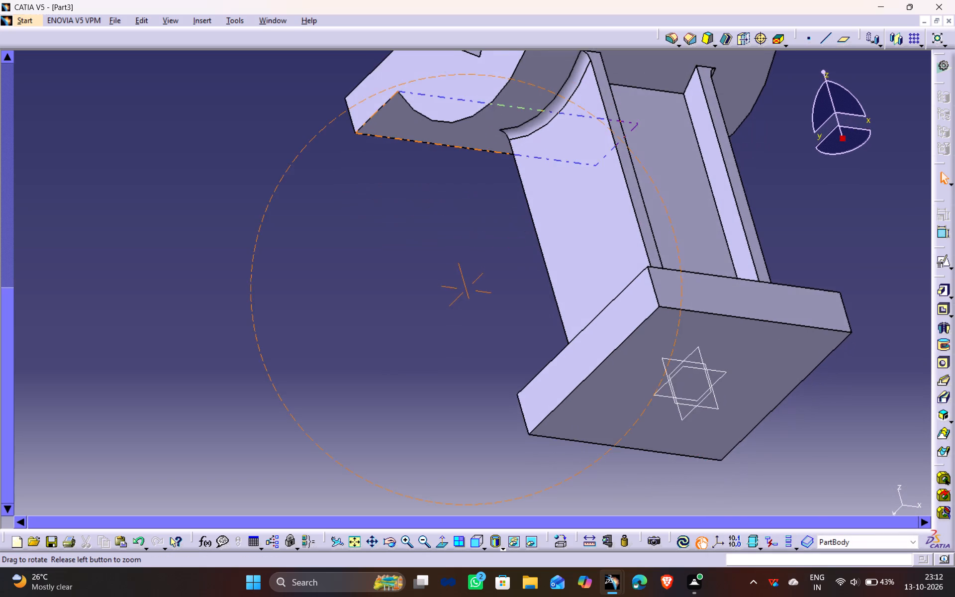
{"action": "left_click_drag", "start_coordinate": [508, 270], "coordinate": [508, 272]}
{"action": "middle_click_drag", "start_coordinate": [508, 270], "coordinate": [508, 272]}
{"action": "middle_click_drag", "start_coordinate": [530, 238], "coordinate": [526, 292]}
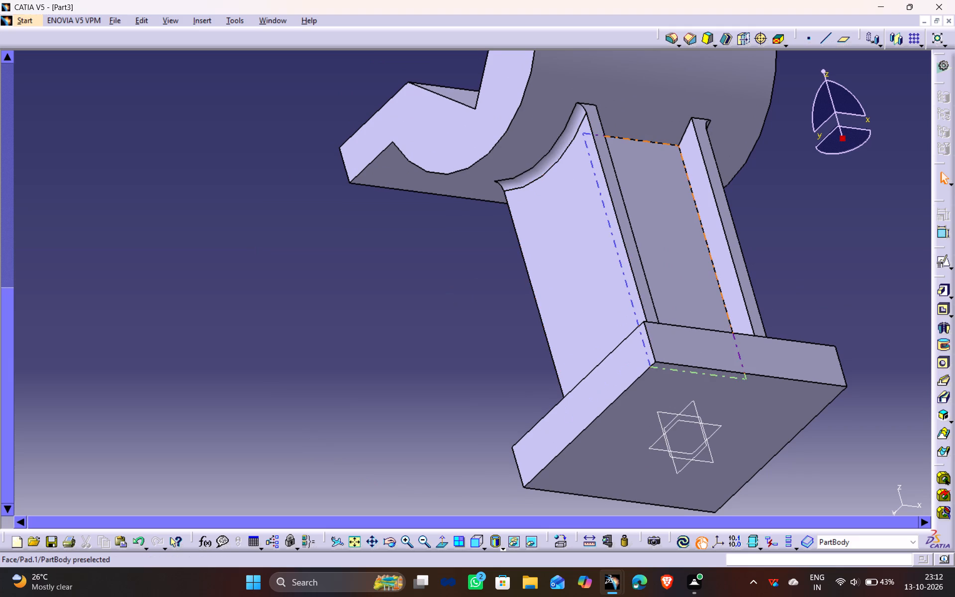
{"action": "middle_click_drag", "start_coordinate": [653, 203], "coordinate": [704, 284]}
{"action": "left_click_drag", "start_coordinate": [662, 214], "coordinate": [705, 285]}
{"action": "scroll", "coordinate": [670, 224], "scroll_direction": "down", "scroll_amount": 1}
{"action": "middle_click_drag", "start_coordinate": [588, 144], "coordinate": [560, 323]}
{"action": "scroll", "coordinate": [587, 144], "scroll_direction": "down", "scroll_amount": 1}
{"action": "left_click_drag", "start_coordinate": [587, 144], "coordinate": [560, 323]}
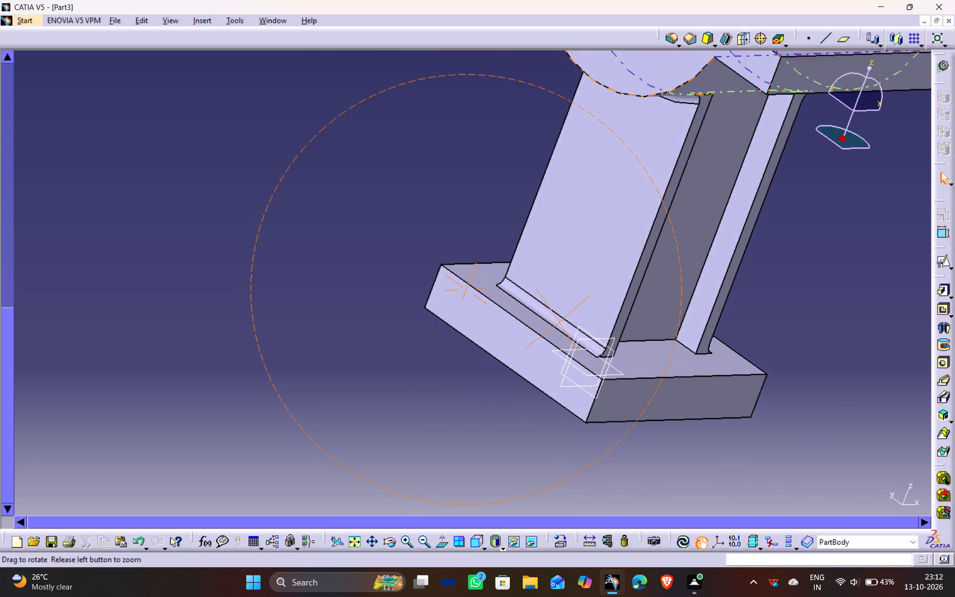
{"action": "left_click_drag", "start_coordinate": [560, 323], "coordinate": [560, 328]}
{"action": "middle_click_drag", "start_coordinate": [560, 323], "coordinate": [562, 329]}
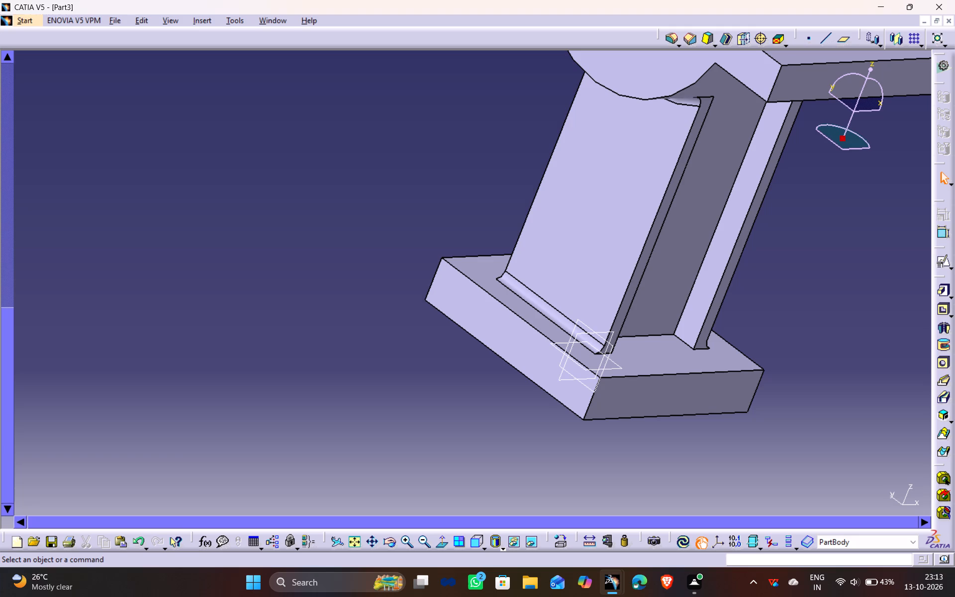
Create a positioned sketch on the flat top face of one cradle arm, keeping implicit origin and orientation.
{"action": "left_click", "coordinate": [338, 448]}
{"action": "scroll", "coordinate": [693, 180], "scroll_direction": "down", "scroll_amount": 1}
{"action": "middle_click_drag", "start_coordinate": [693, 180], "coordinate": [691, 187]}
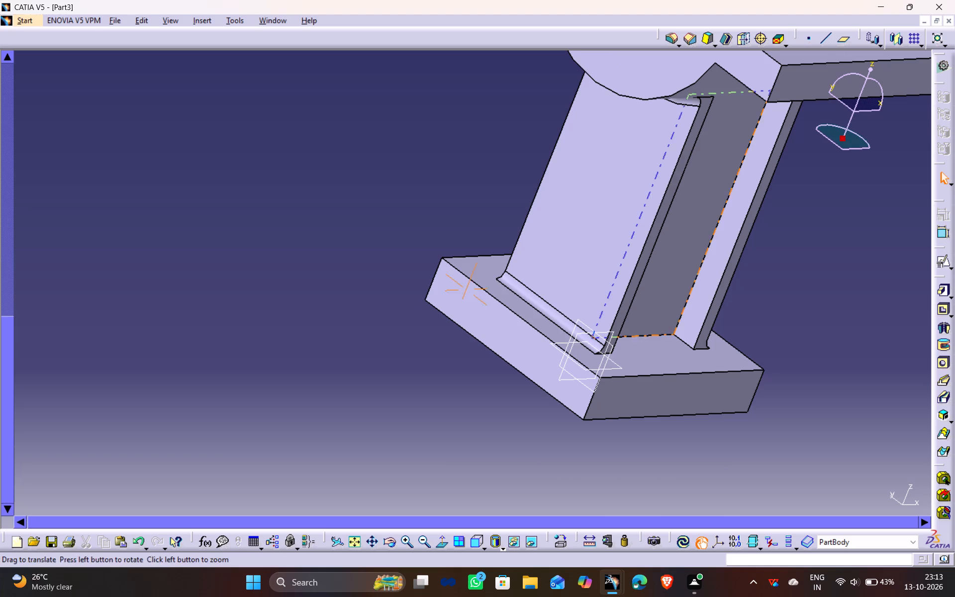
{"action": "middle_click_drag", "start_coordinate": [691, 187], "coordinate": [590, 347]}
{"action": "left_click", "coordinate": [541, 71]}
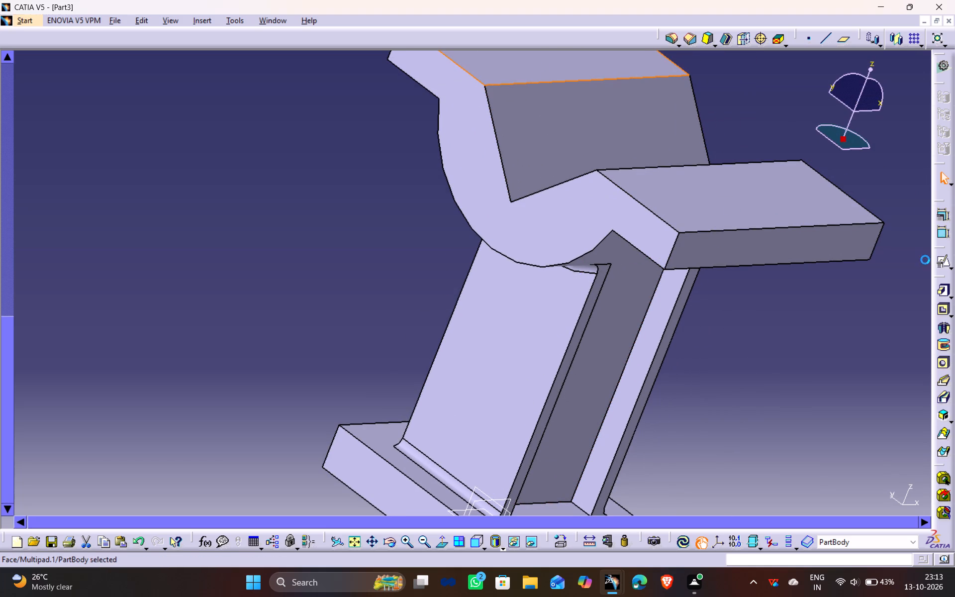
{"action": "middle_click_drag", "start_coordinate": [447, 194], "coordinate": [455, 317], "text": "ctrl"}
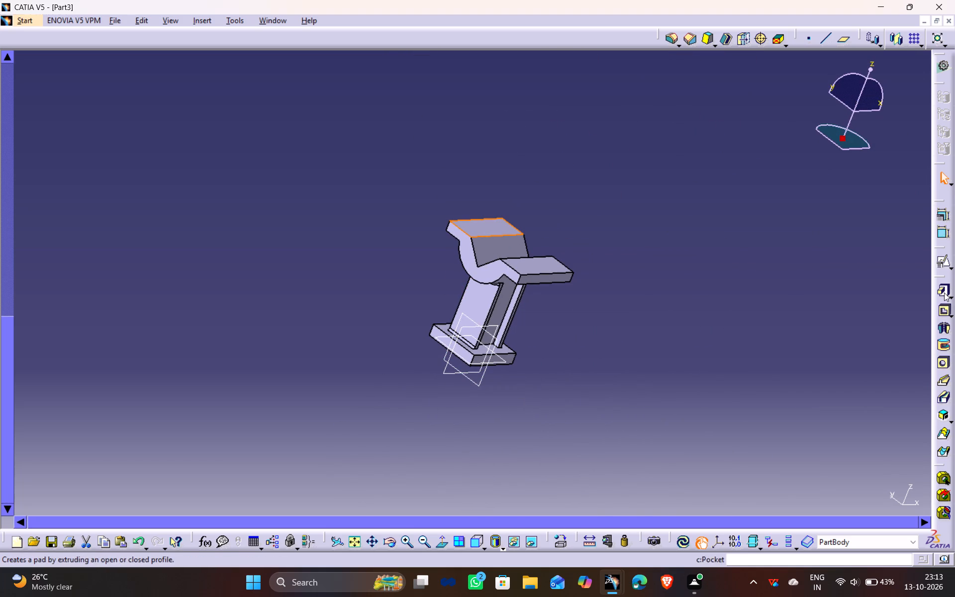
{"action": "left_click", "coordinate": [943, 266]}
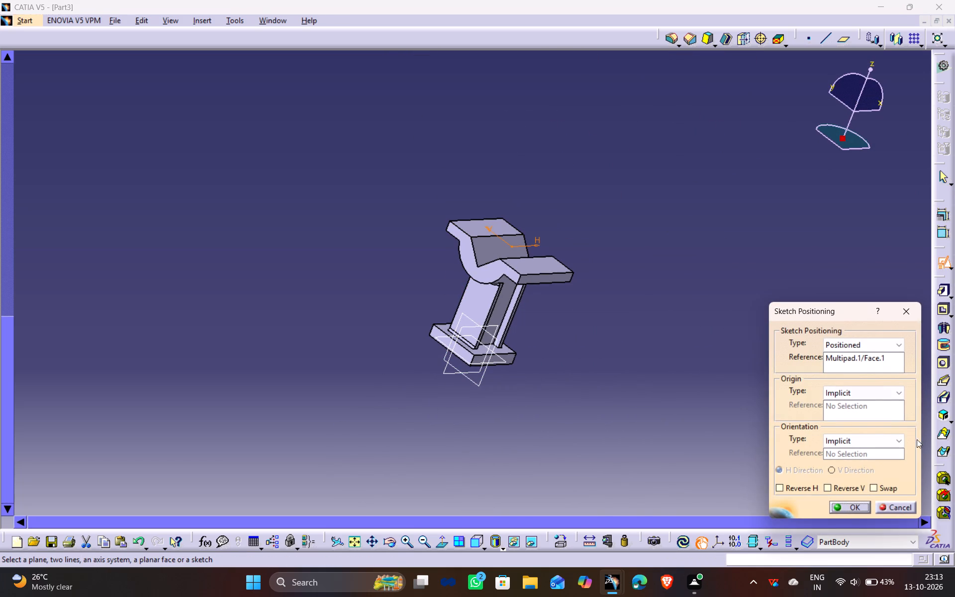
{"action": "left_click", "coordinate": [853, 499]}
{"action": "left_click", "coordinate": [856, 510]}
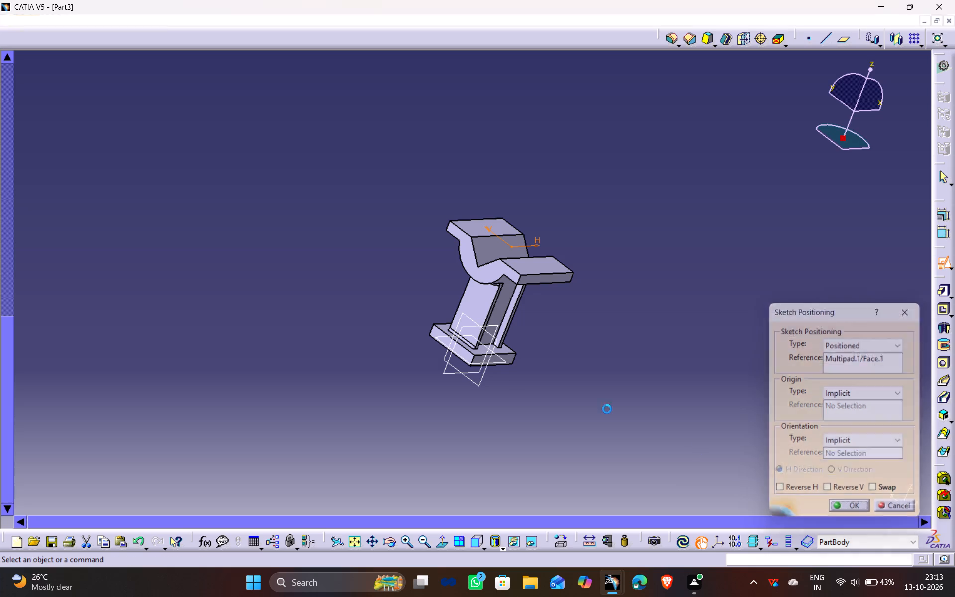
{"action": "middle_click_drag", "start_coordinate": [629, 203], "coordinate": [472, 326]}
{"action": "middle_click_drag", "start_coordinate": [497, 412], "coordinate": [480, 341], "text": "ctrl"}
{"action": "middle_click_drag", "start_coordinate": [526, 451], "coordinate": [526, 332]}
Sketch two circles side by side on the negative-V arm, about 10.6 mm diameter on the positive-H side and about 14.4 mm on the negative-H side.
{"action": "left_click", "coordinate": [946, 421]}
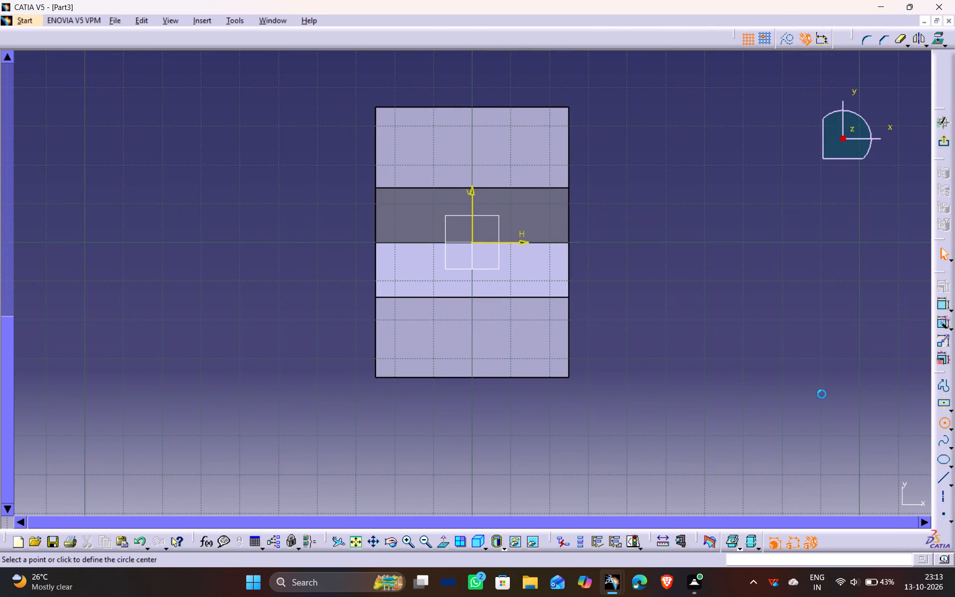
{"action": "left_click", "coordinate": [534, 338]}
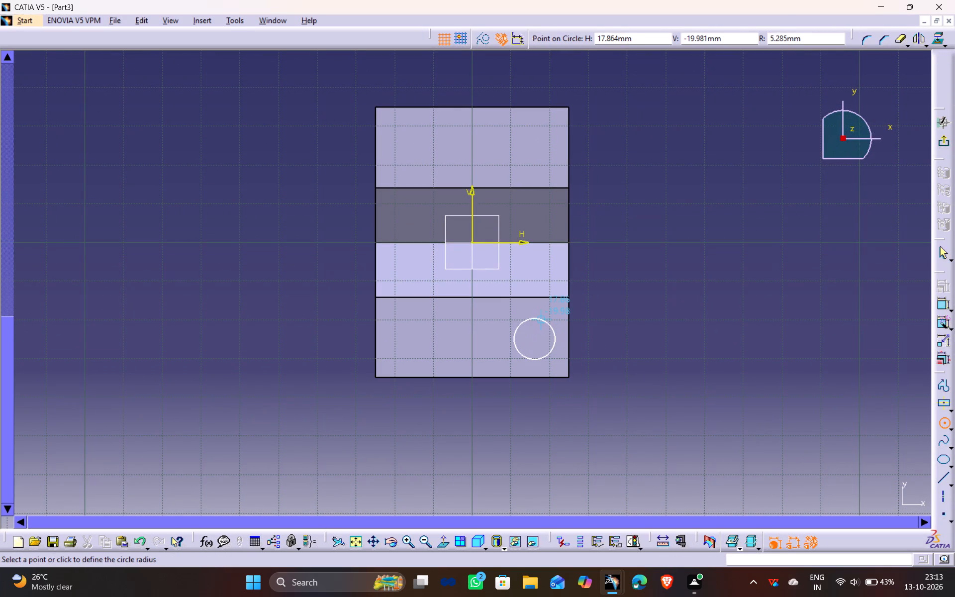
{"action": "left_click", "coordinate": [542, 319]}
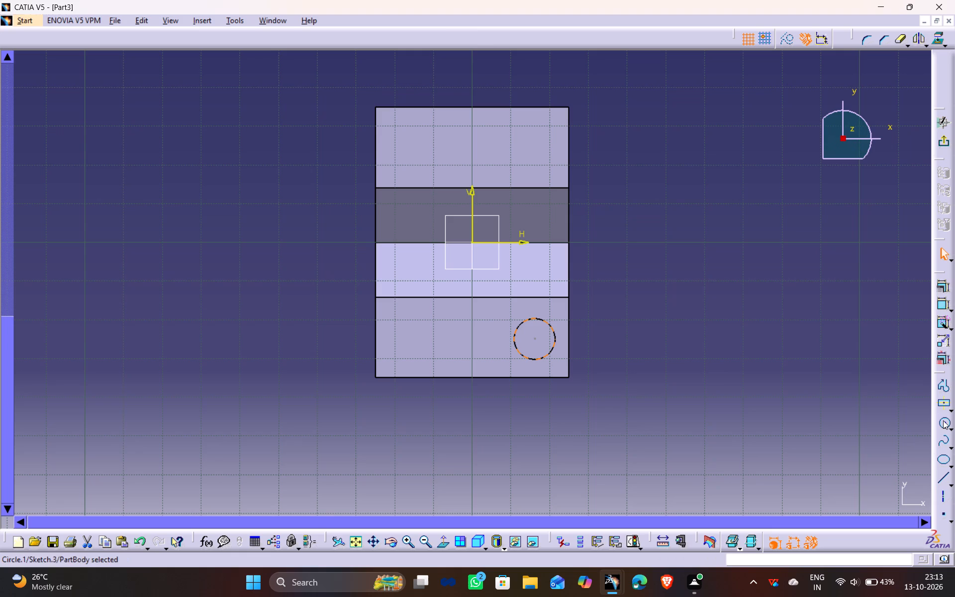
{"action": "left_click", "coordinate": [943, 421]}
{"action": "left_click", "coordinate": [425, 338]}
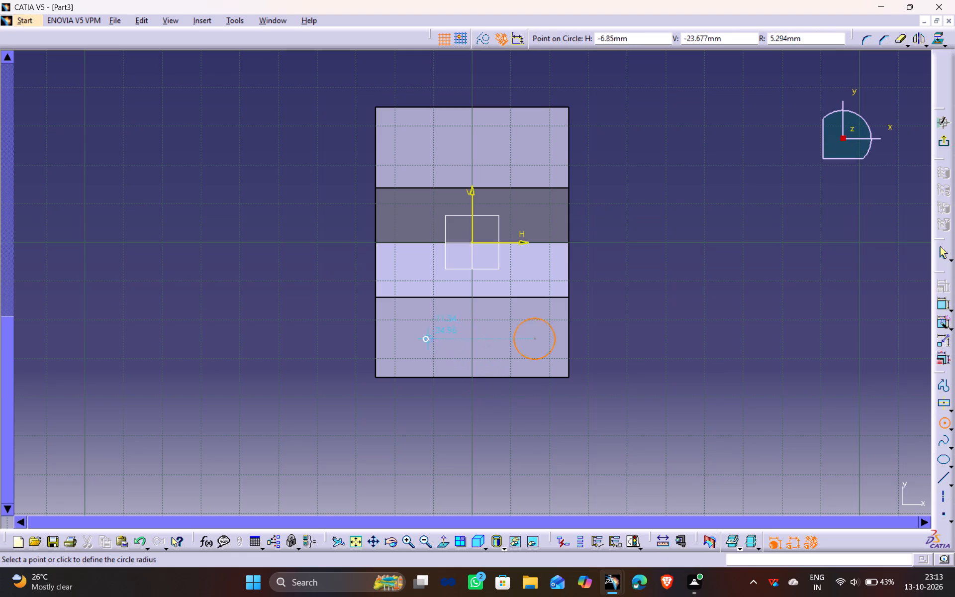
{"action": "left_click", "coordinate": [454, 334]}
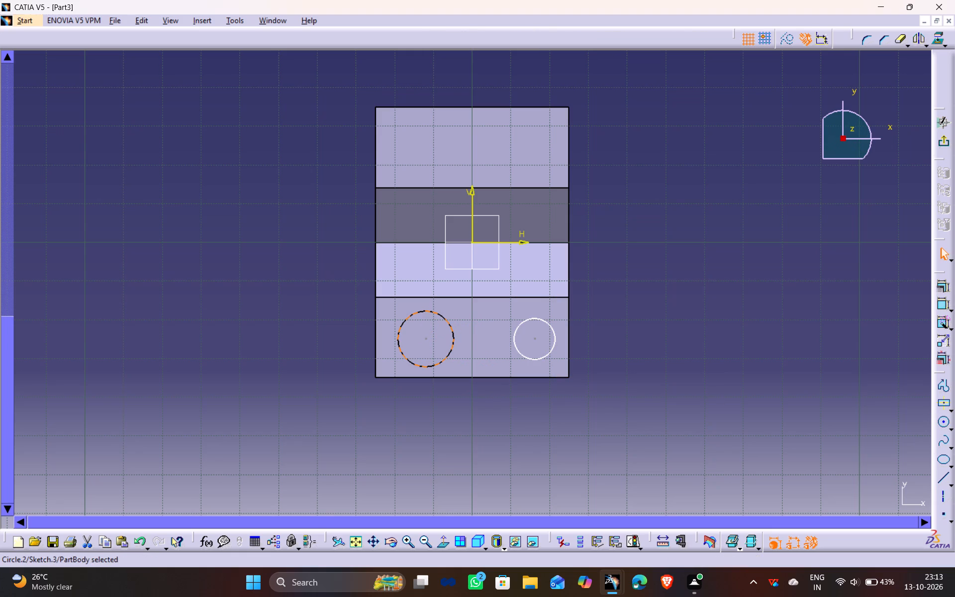
Dimension the negative-H circle and set its diameter to 7 mm.
{"action": "left_click", "coordinate": [939, 307]}
{"action": "left_click", "coordinate": [270, 373]}
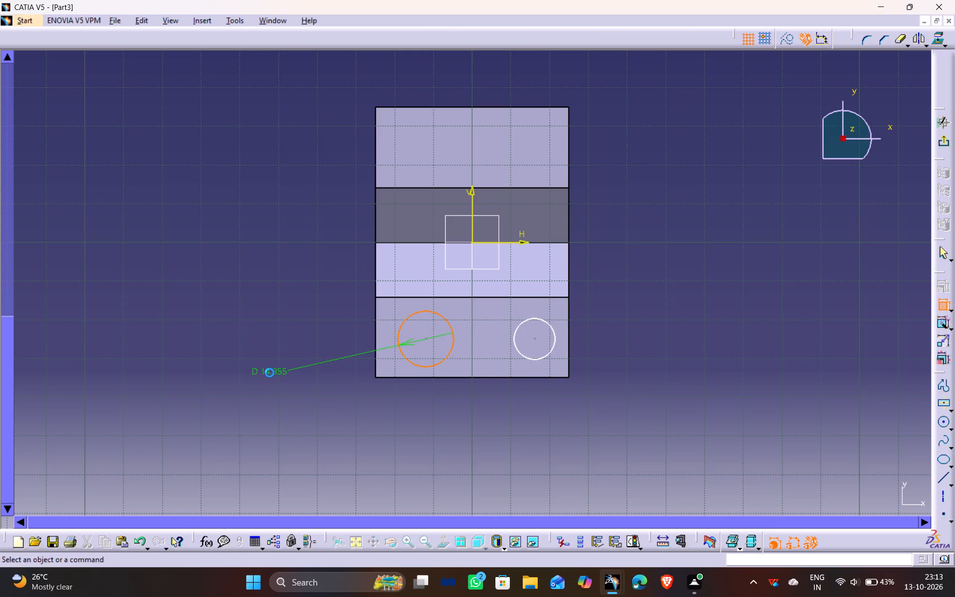
{"action": "double_click", "coordinate": [272, 370]}
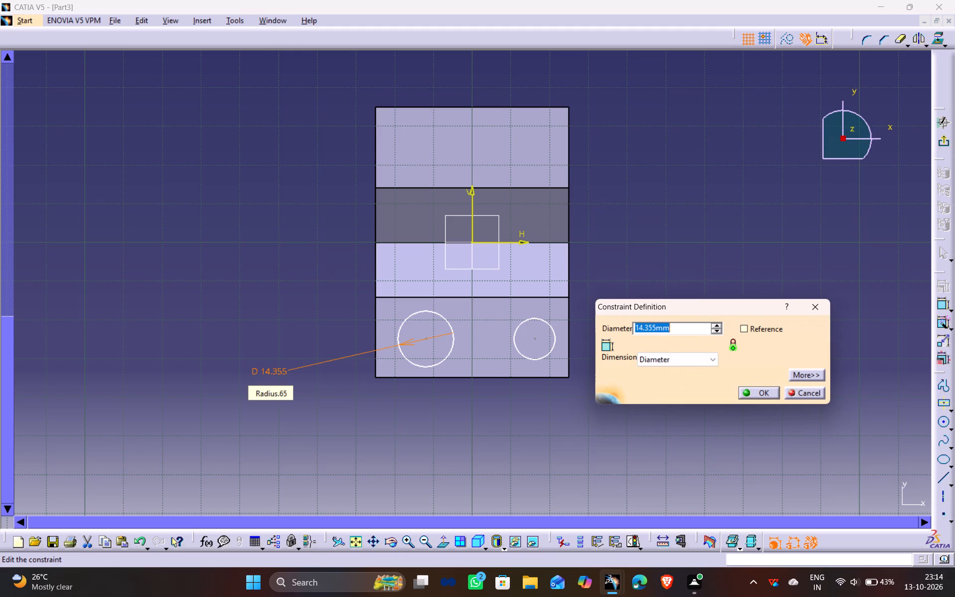
{"action": "key", "text": "7"}
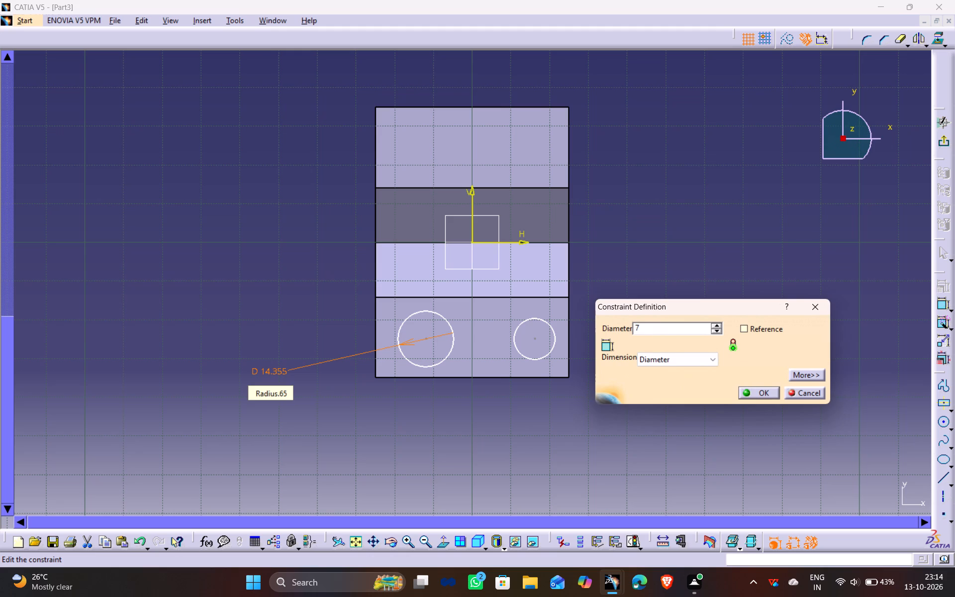
{"action": "key", "text": "Return"}
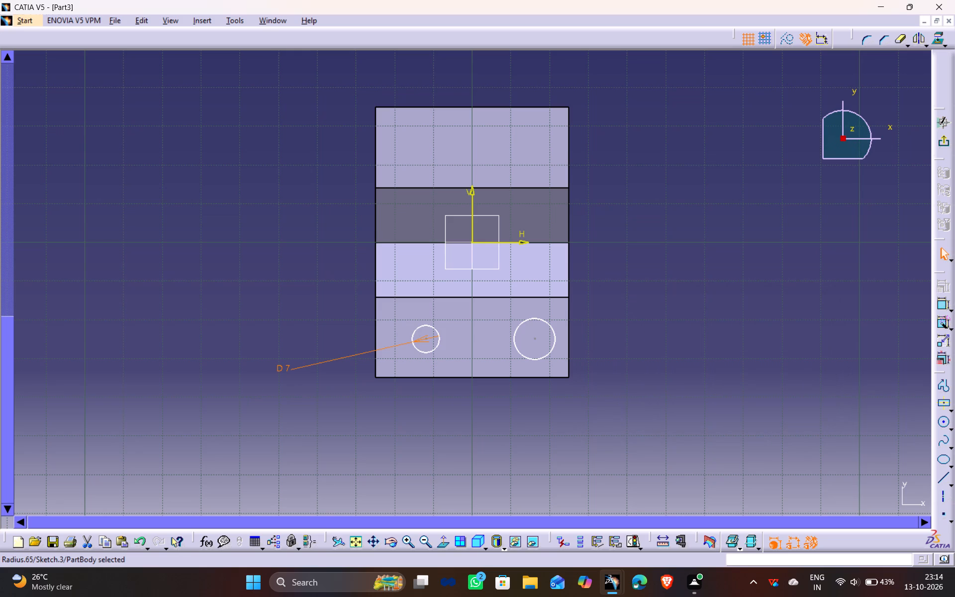
Dimension the positive-H circle and set its diameter to 7 mm.
{"action": "left_click", "coordinate": [556, 339]}
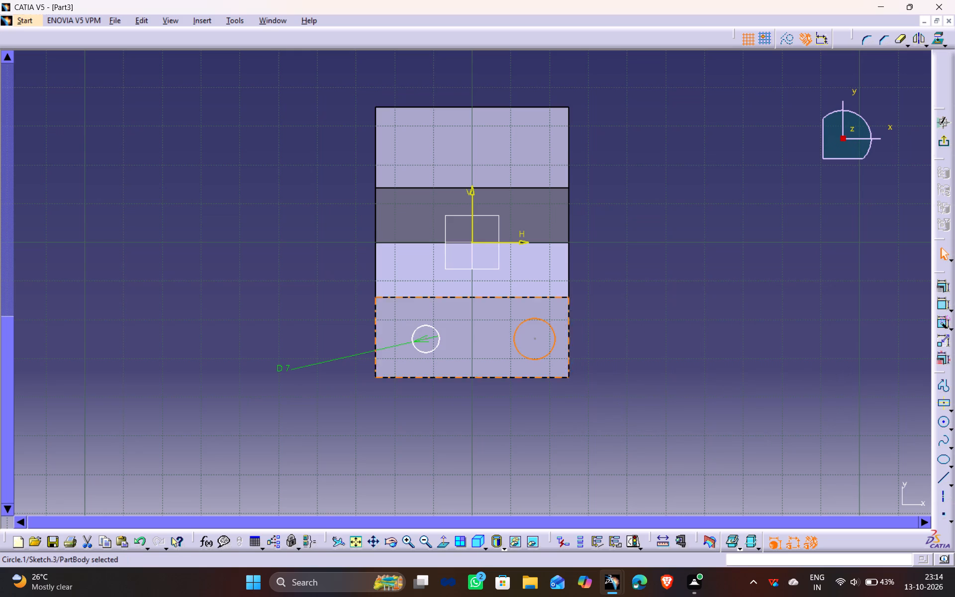
{"action": "left_click", "coordinate": [940, 303]}
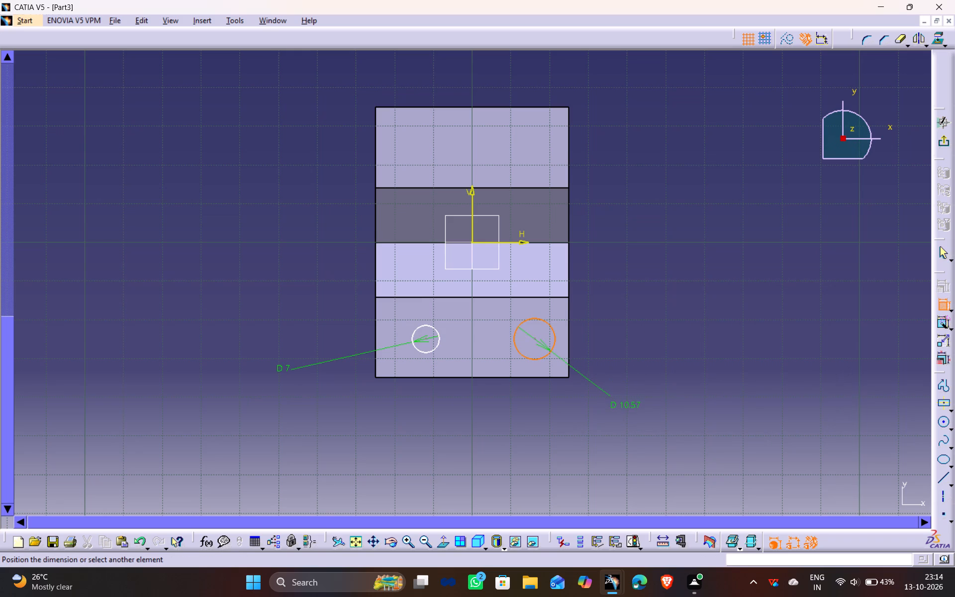
{"action": "left_click", "coordinate": [626, 409]}
{"action": "double_click", "coordinate": [630, 404]}
{"action": "key", "text": "7"}
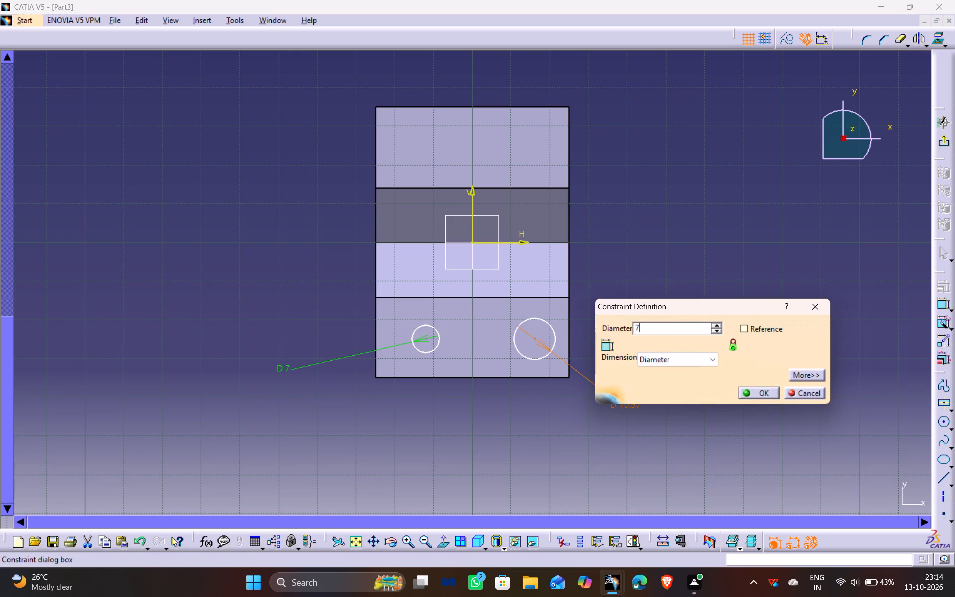
{"action": "key", "text": "Return"}
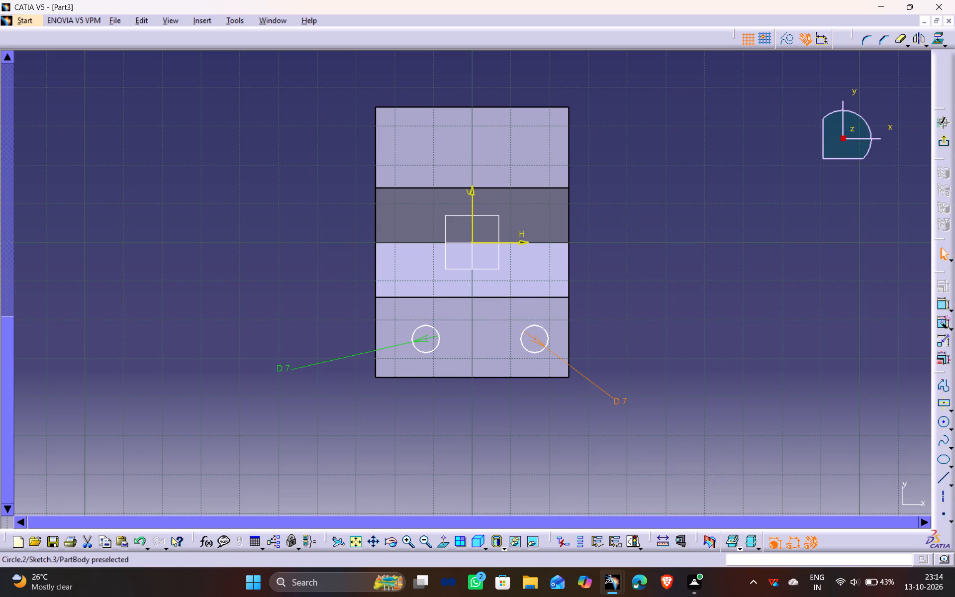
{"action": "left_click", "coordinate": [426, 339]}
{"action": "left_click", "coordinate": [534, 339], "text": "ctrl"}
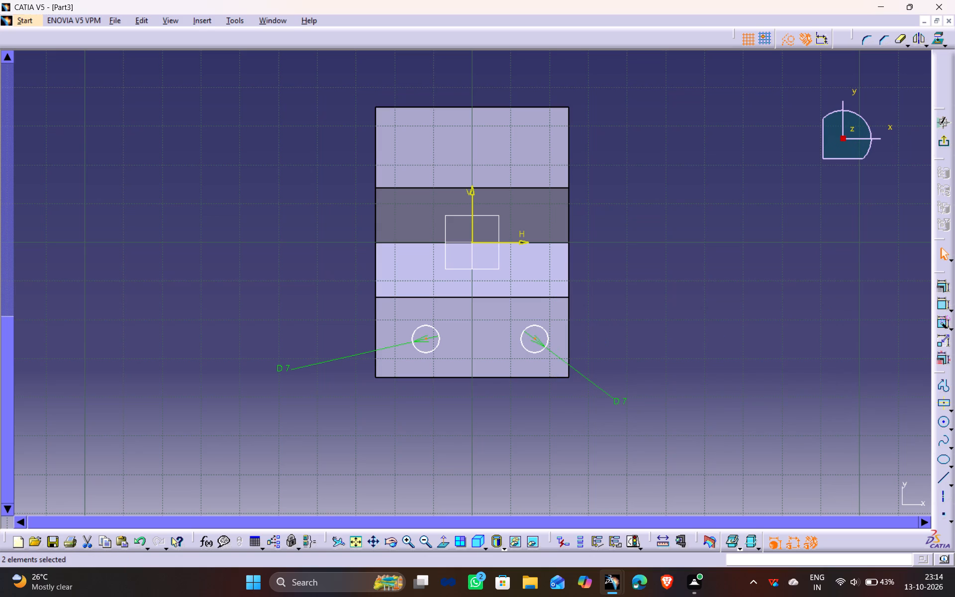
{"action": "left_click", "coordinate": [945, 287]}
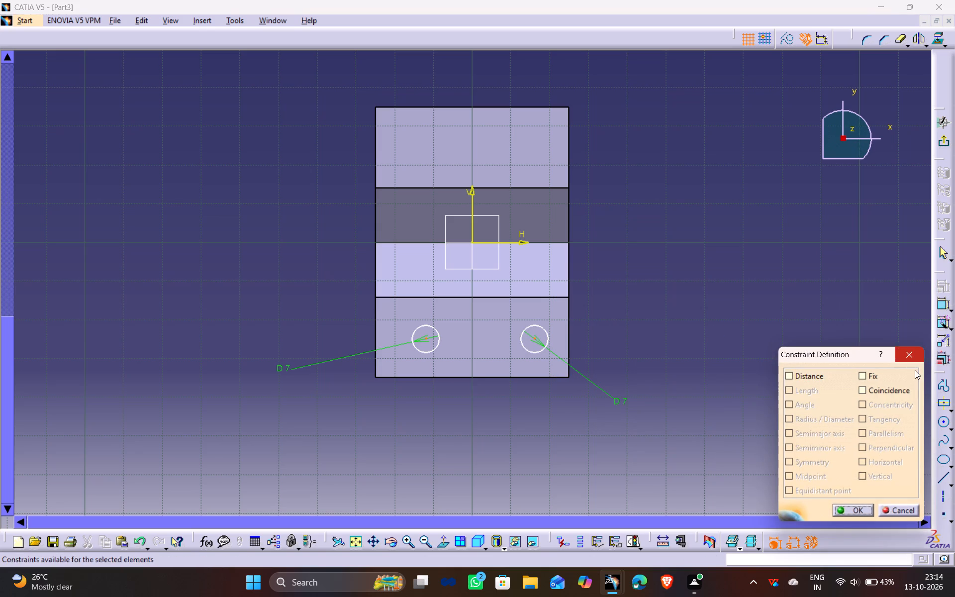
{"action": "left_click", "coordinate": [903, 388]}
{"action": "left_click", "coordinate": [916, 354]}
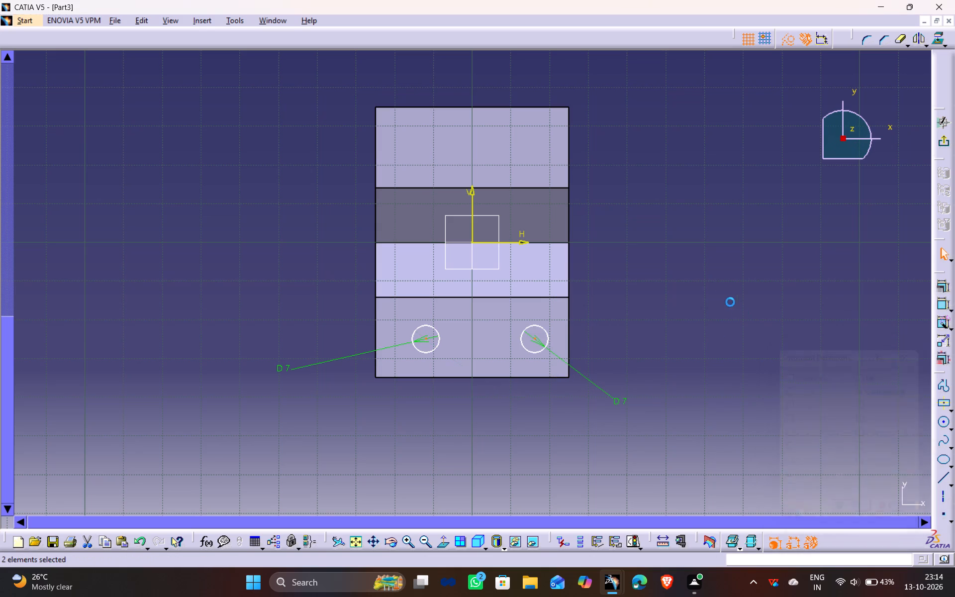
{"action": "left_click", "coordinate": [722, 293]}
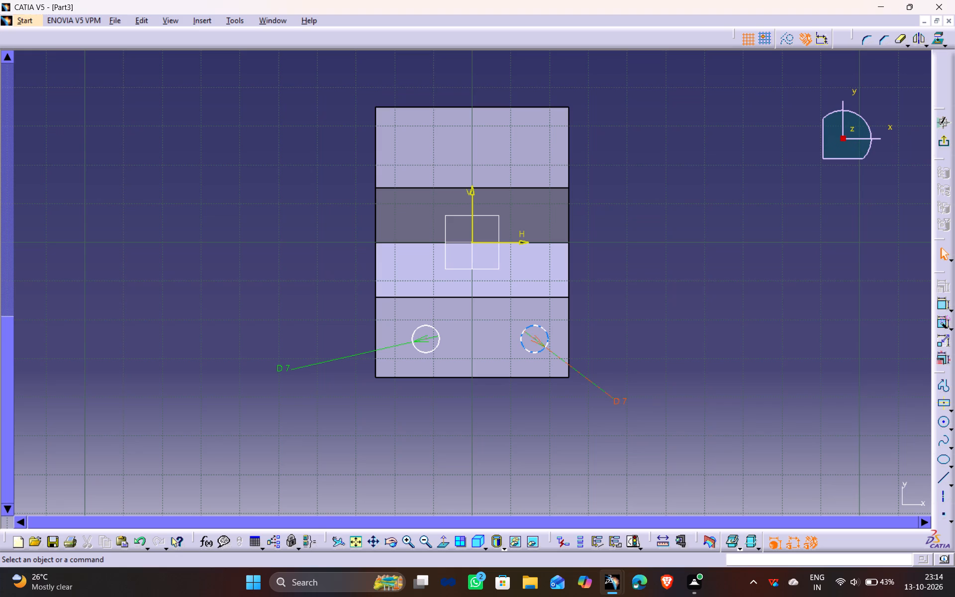
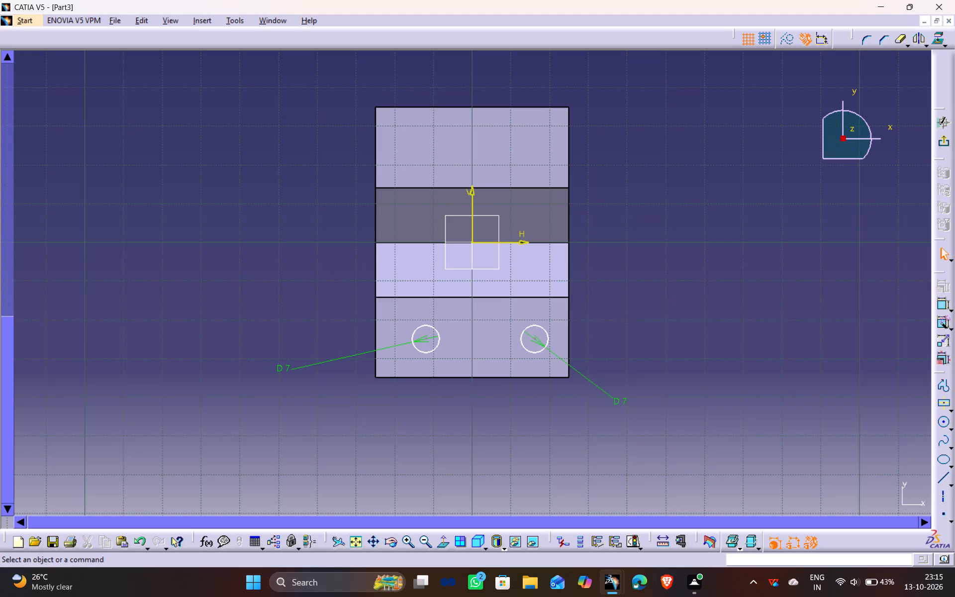
Dimension the distance between the two circle centres on the negative-V arm and set it to 30 mm.
{"action": "left_click", "coordinate": [434, 424]}
{"action": "left_click", "coordinate": [421, 338]}
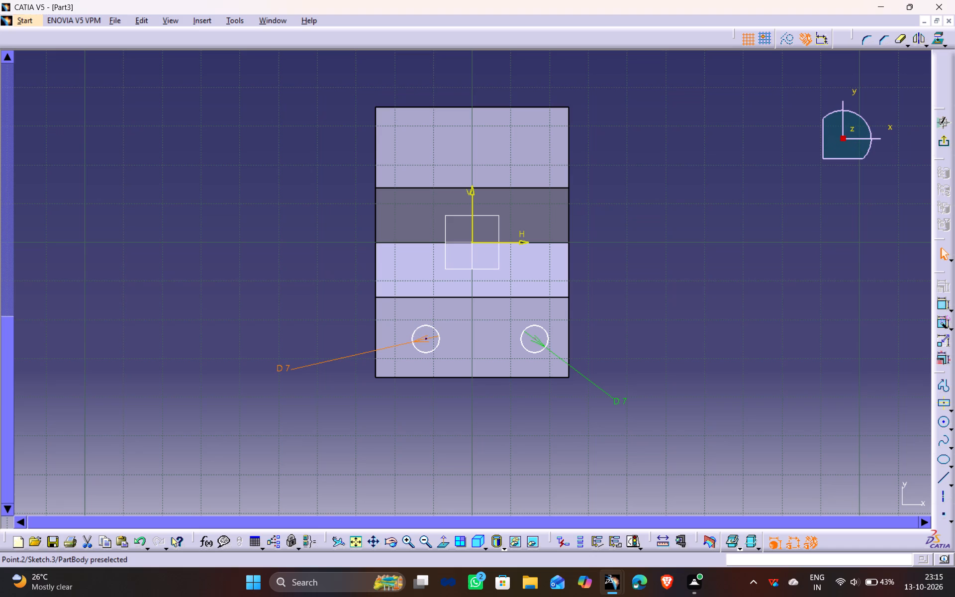
{"action": "left_click", "coordinate": [425, 338]}
{"action": "left_click", "coordinate": [535, 339], "text": "ctrl"}
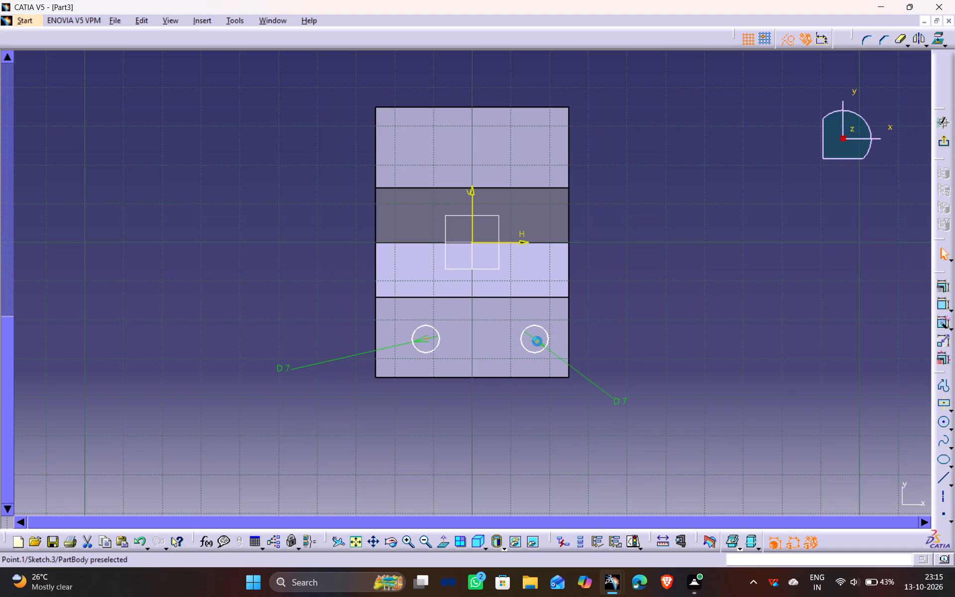
{"action": "left_click", "coordinate": [942, 303]}
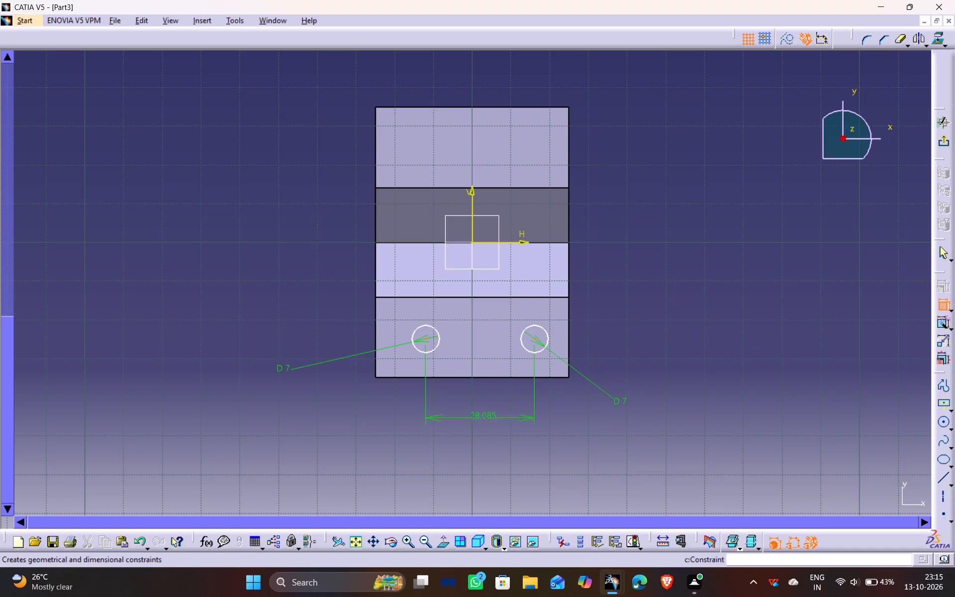
{"action": "left_click", "coordinate": [474, 412]}
{"action": "double_click", "coordinate": [474, 411]}
{"action": "type", "text": "30"}
{"action": "key", "text": "Return"}
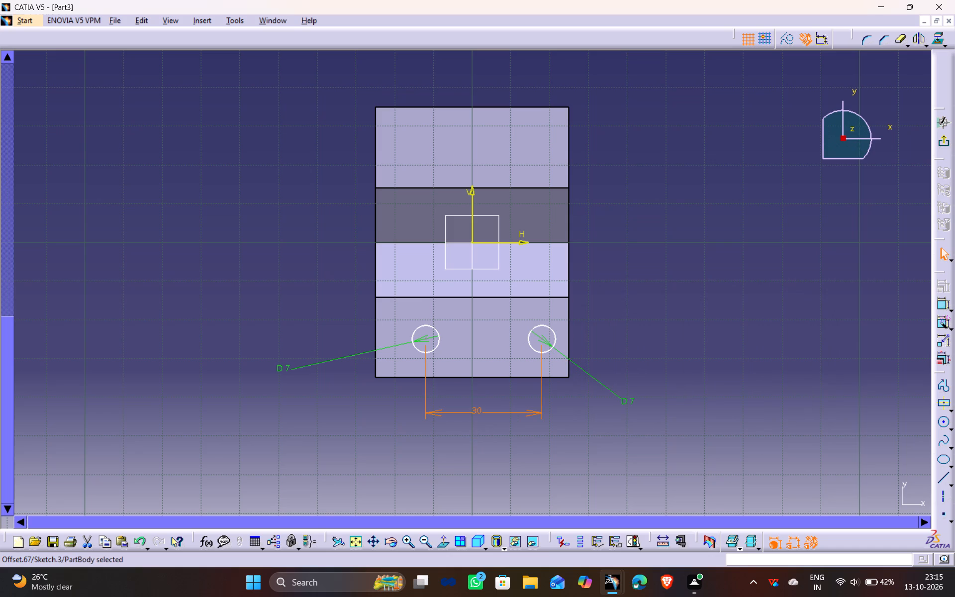
Dimension the positive-H circle's centre to the adjacent side edge of the arm and set the distance to 10 mm.
{"action": "left_click", "coordinate": [543, 341]}
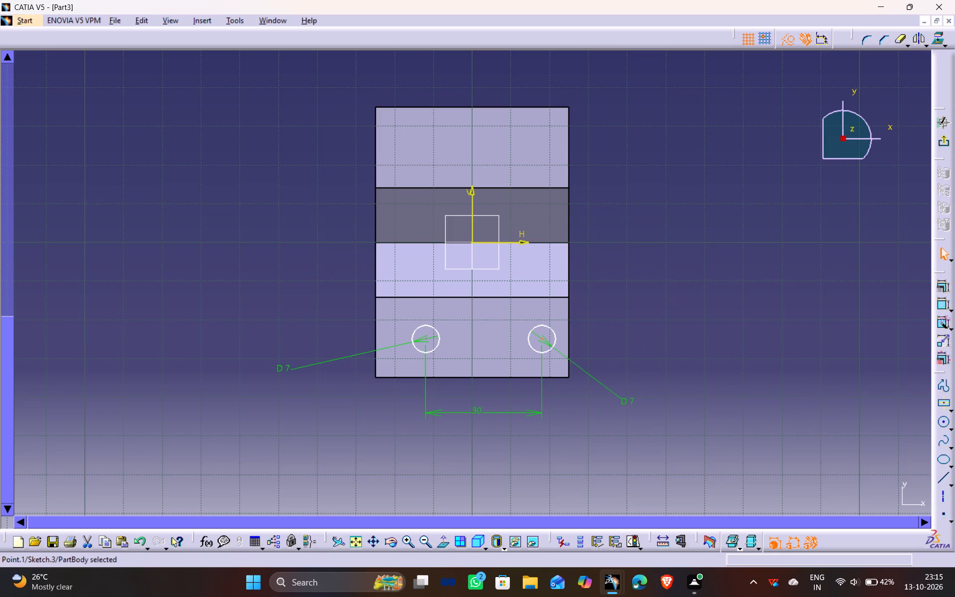
{"action": "left_click", "coordinate": [569, 333], "text": "ctrl"}
{"action": "left_click", "coordinate": [941, 304]}
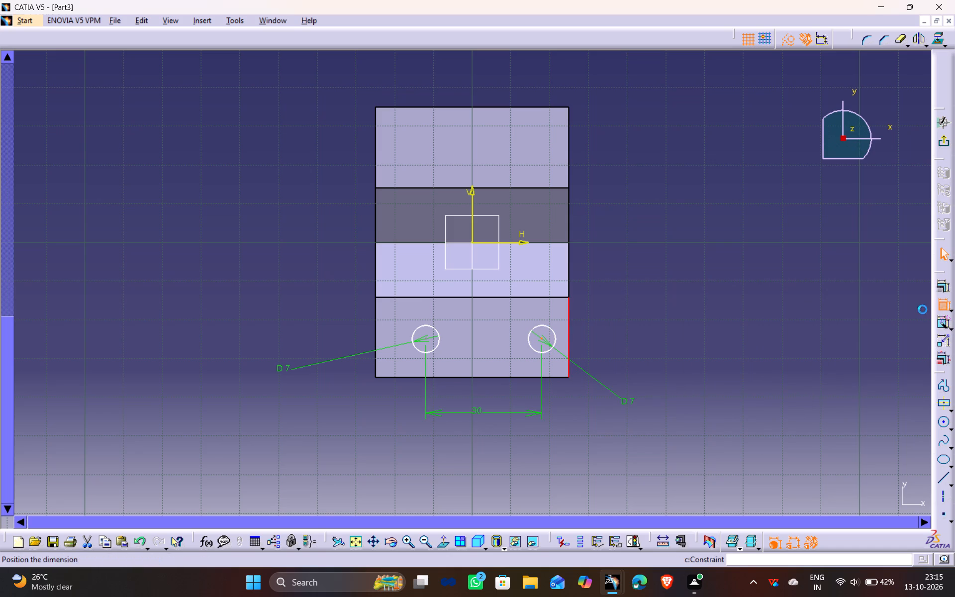
{"action": "left_click", "coordinate": [690, 409]}
{"action": "double_click", "coordinate": [691, 403]}
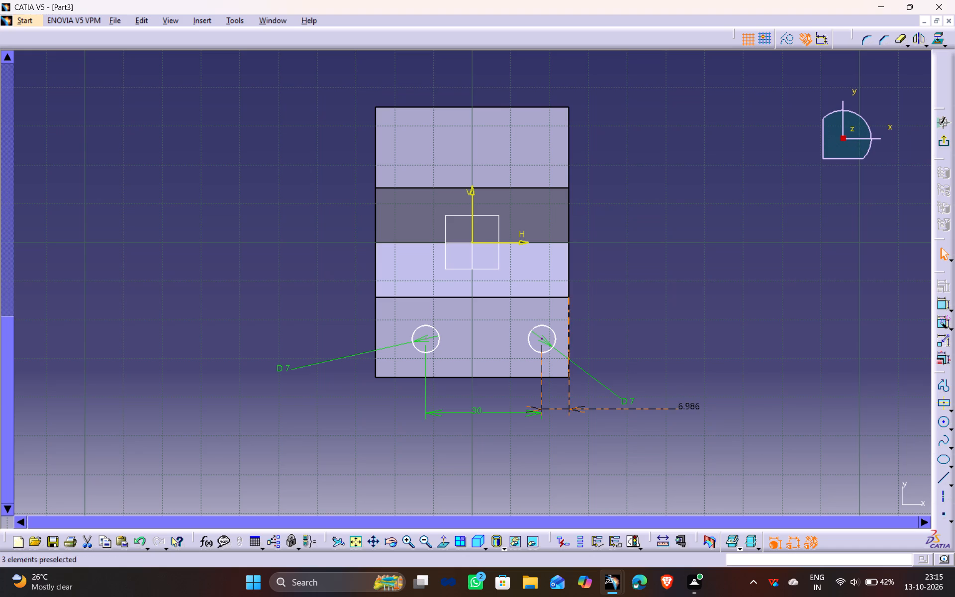
{"action": "triple_click", "coordinate": [686, 408]}
{"action": "type", "text": "10"}
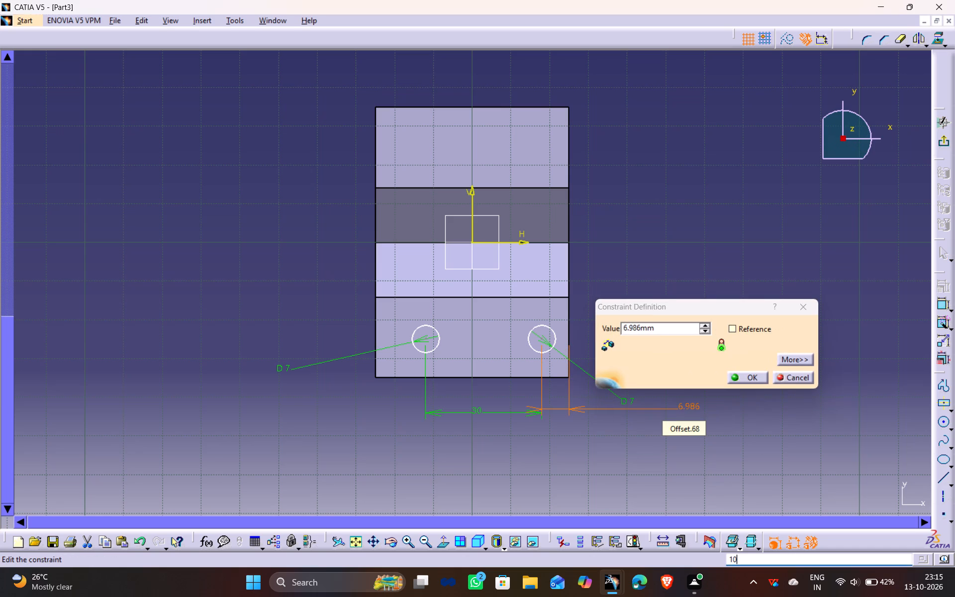
{"action": "key", "text": "Return"}
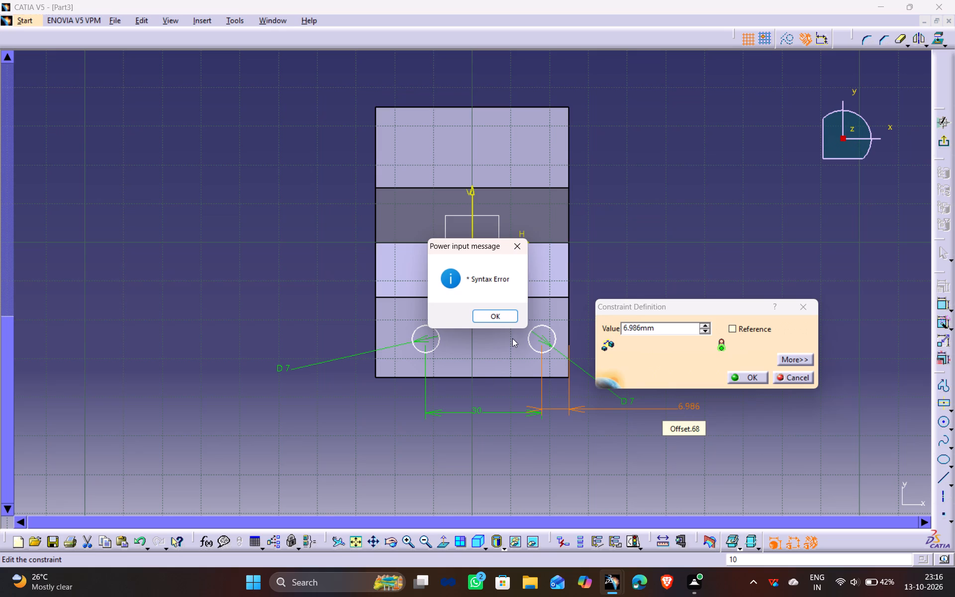
{"action": "left_click", "coordinate": [502, 317]}
{"action": "left_click_drag", "start_coordinate": [667, 326], "coordinate": [575, 341]}
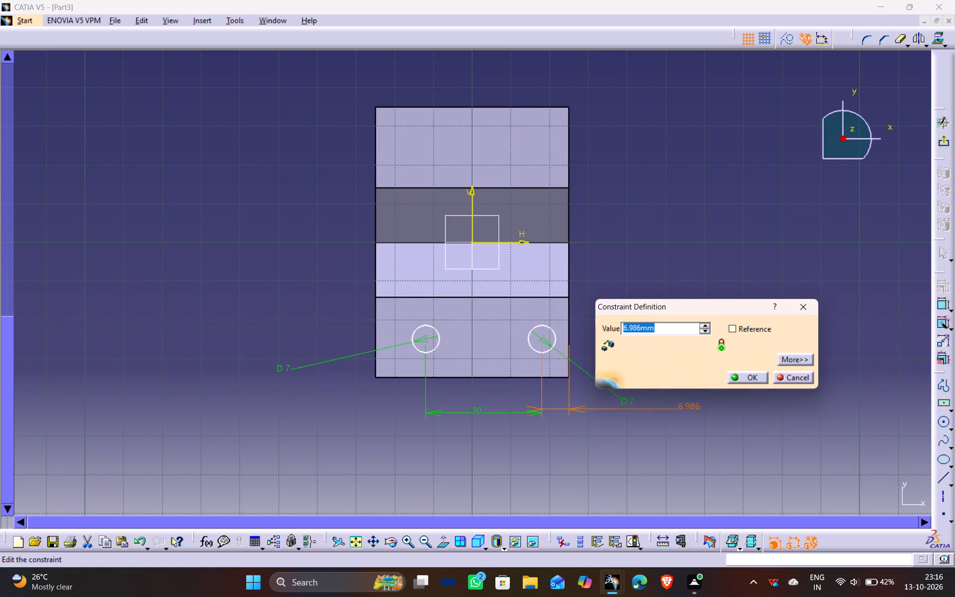
{"action": "type", "text": "10"}
{"action": "key", "text": "Return"}
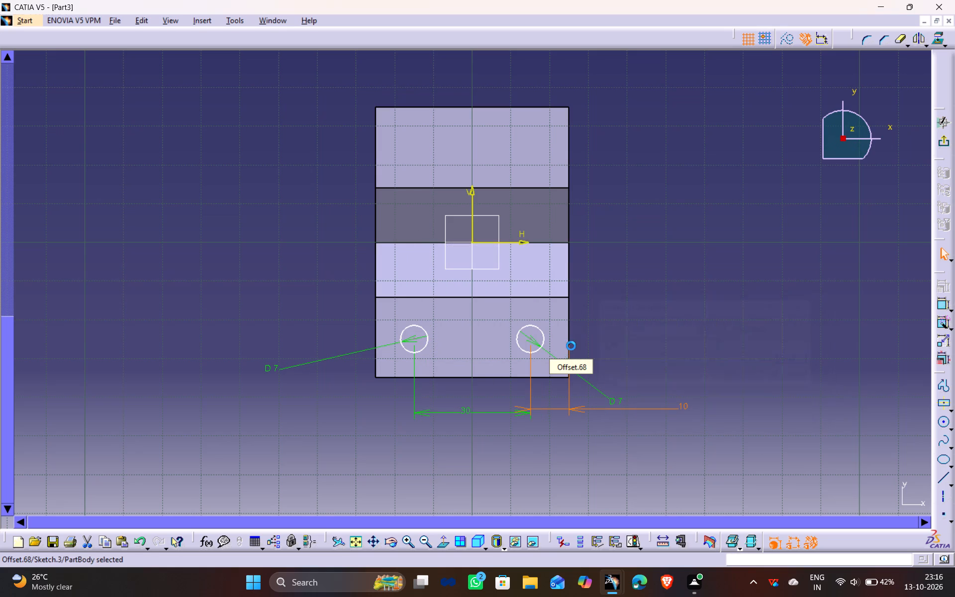
Mirror both 7 mm circles about the H axis onto the positive-V arm.
{"action": "left_click", "coordinate": [534, 325]}
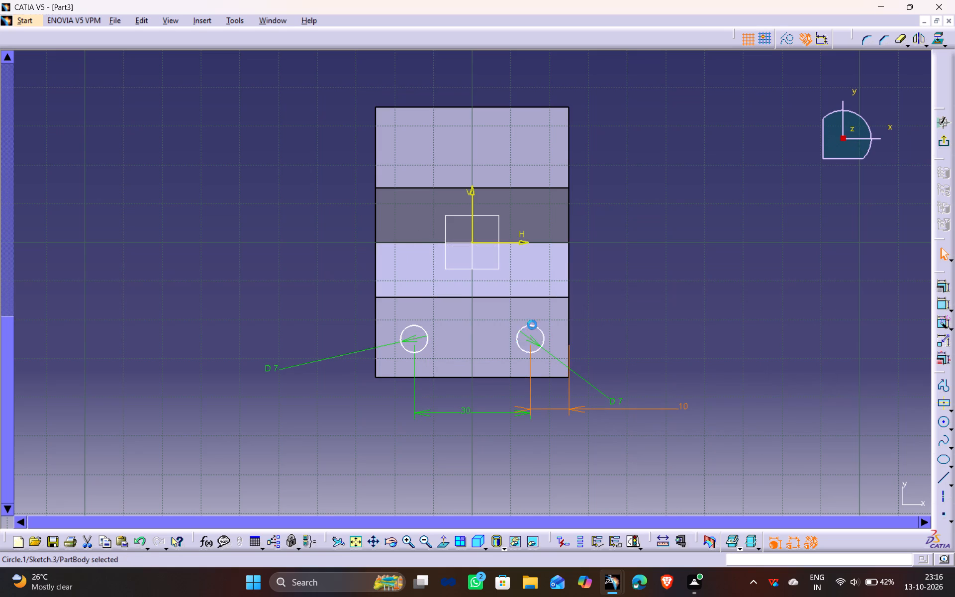
{"action": "left_click", "coordinate": [425, 329], "text": "ctrl"}
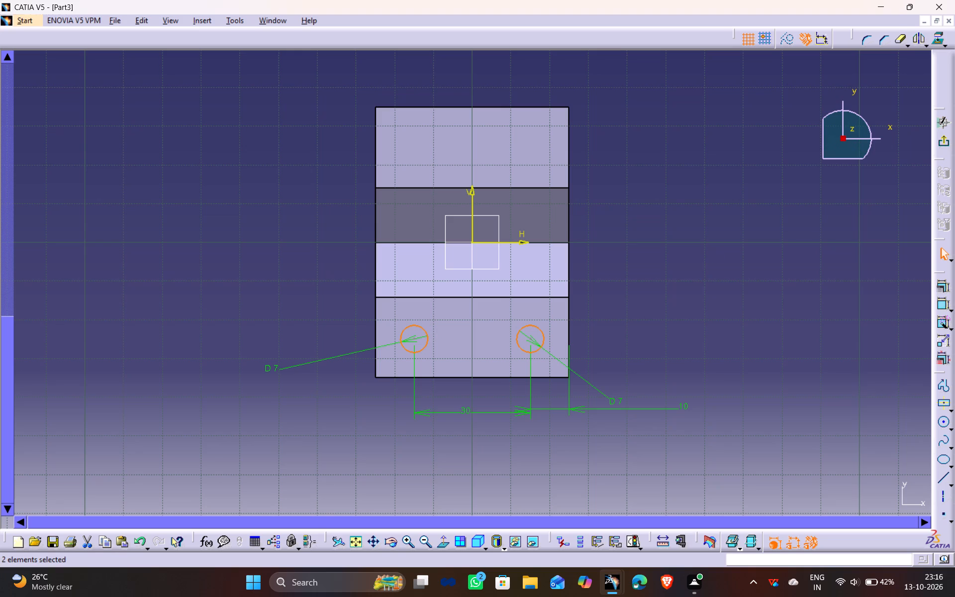
{"action": "left_click", "coordinate": [918, 38]}
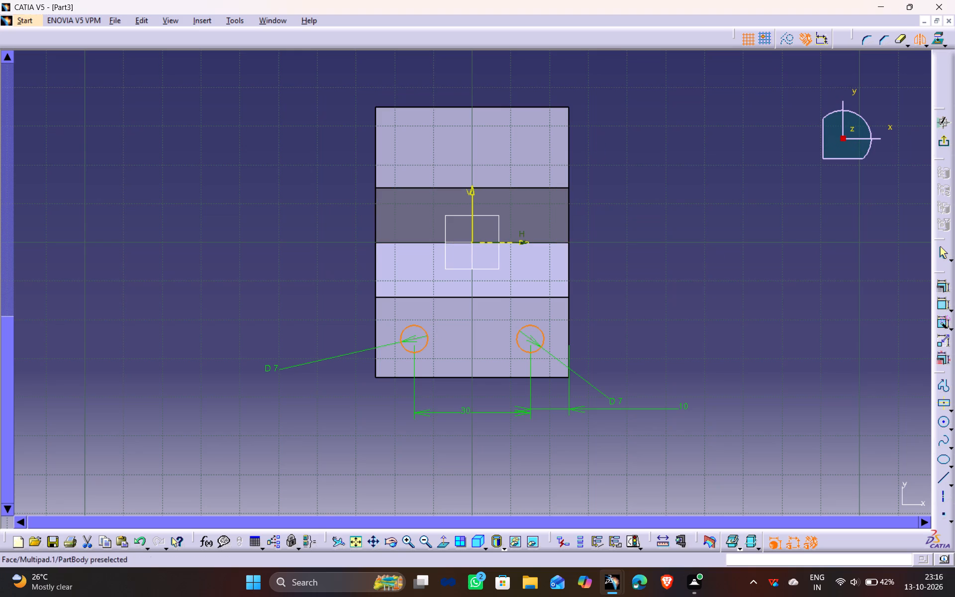
{"action": "left_click", "coordinate": [516, 240]}
{"action": "left_click", "coordinate": [652, 234]}
Dimension the V-direction distance between the two positive-H circle centres and set it to 56 mm.
{"action": "left_click", "coordinate": [532, 143]}
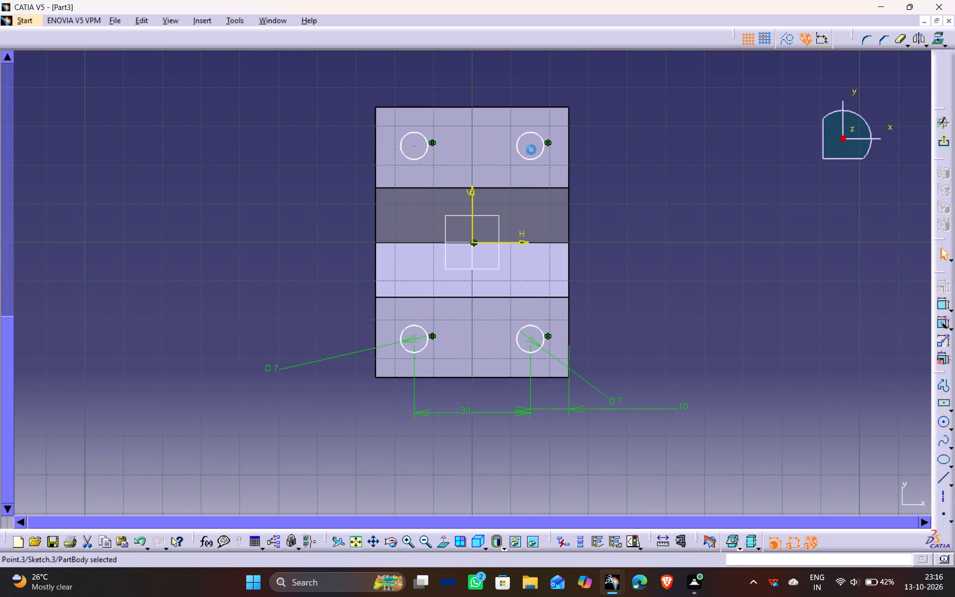
{"action": "left_click", "coordinate": [530, 336], "text": "ctrl"}
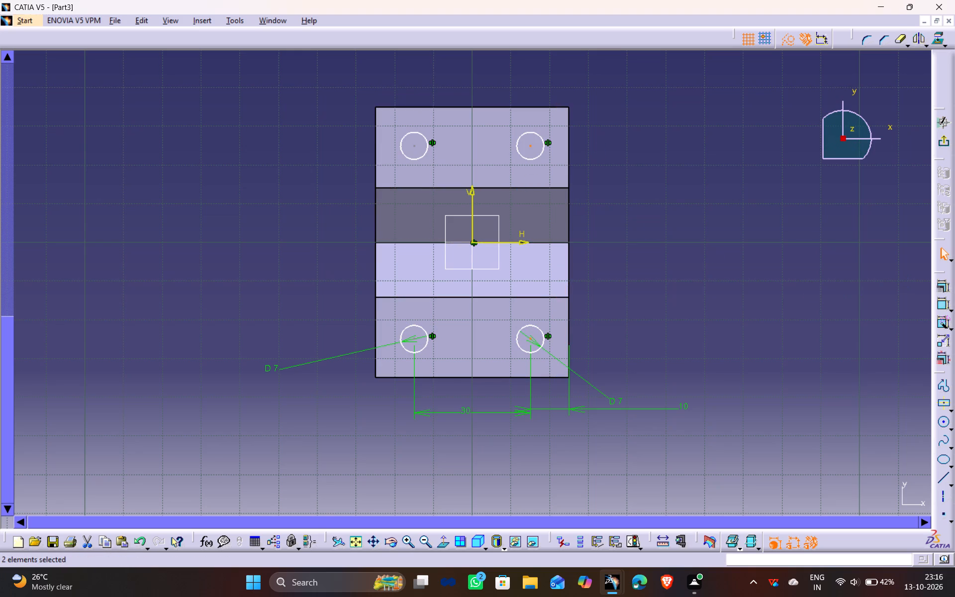
{"action": "left_click", "coordinate": [943, 302]}
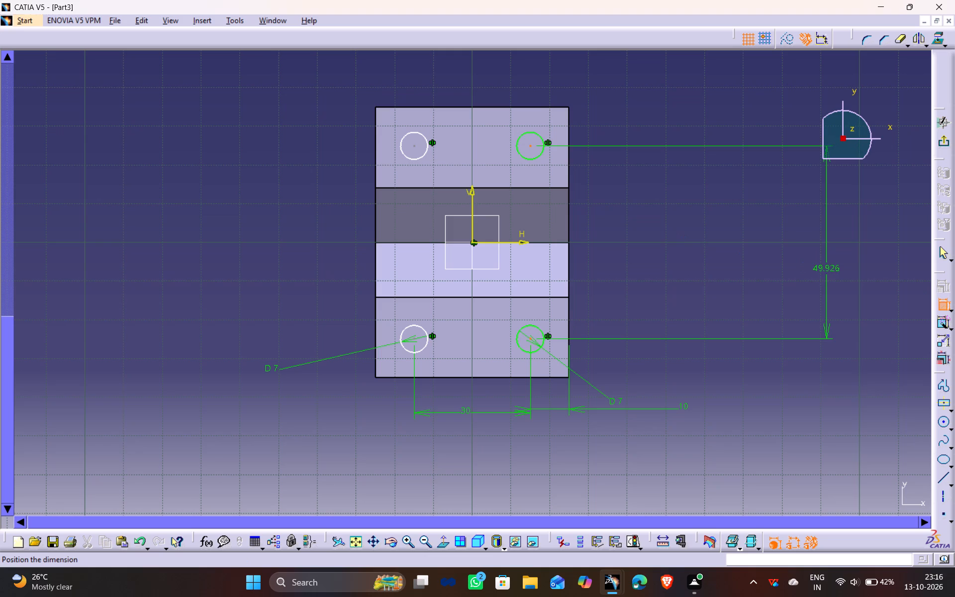
{"action": "left_click", "coordinate": [655, 253]}
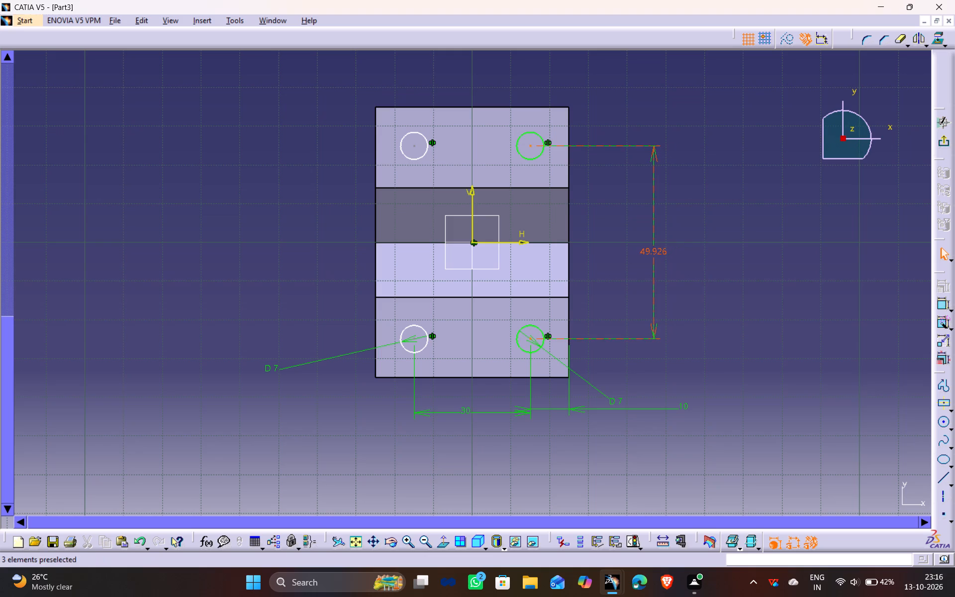
{"action": "double_click", "coordinate": [655, 249]}
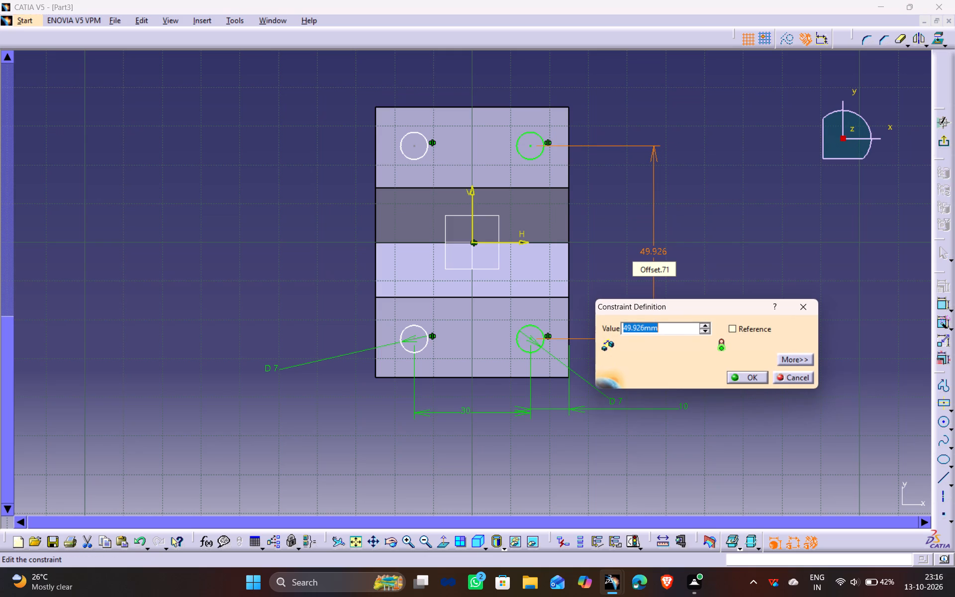
{"action": "type", "text": "56"}
{"action": "key", "text": "Return"}
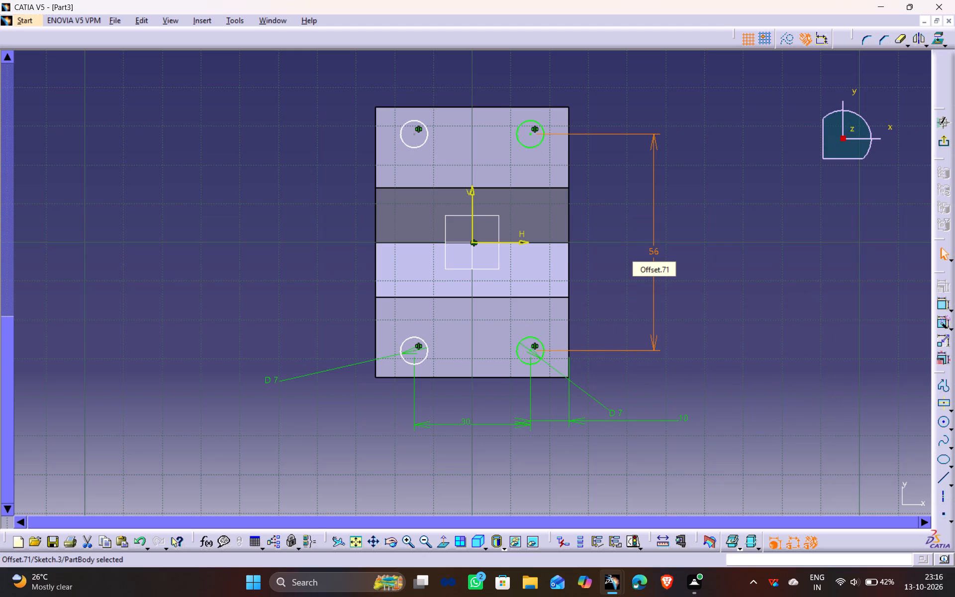
Add a V-direction distance dimension between the two negative-H circle centres, placed outside the part on the negative-H side.
{"action": "left_click", "coordinate": [413, 133]}
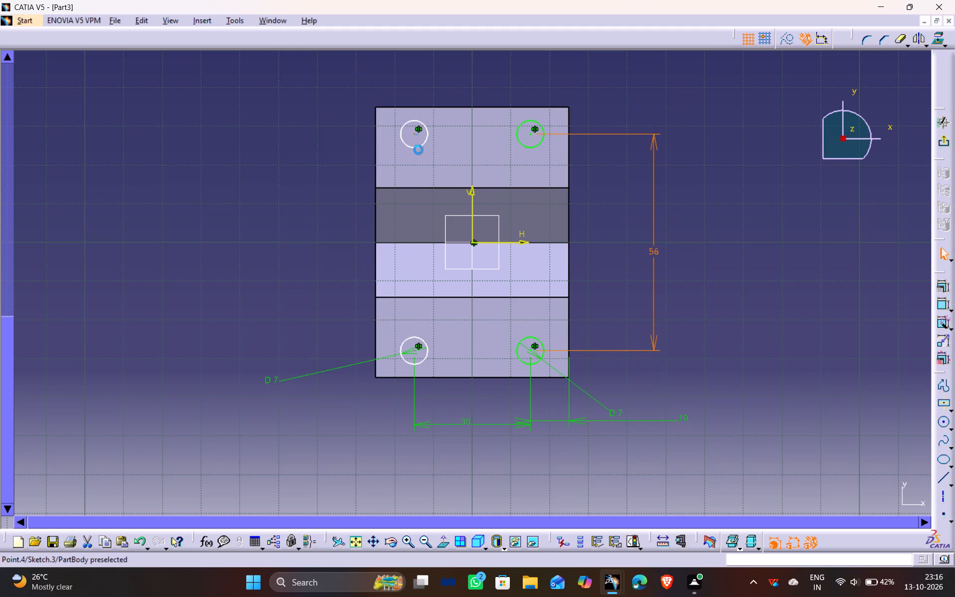
{"action": "left_click", "coordinate": [414, 352], "text": "ctrl"}
{"action": "left_click", "coordinate": [940, 306]}
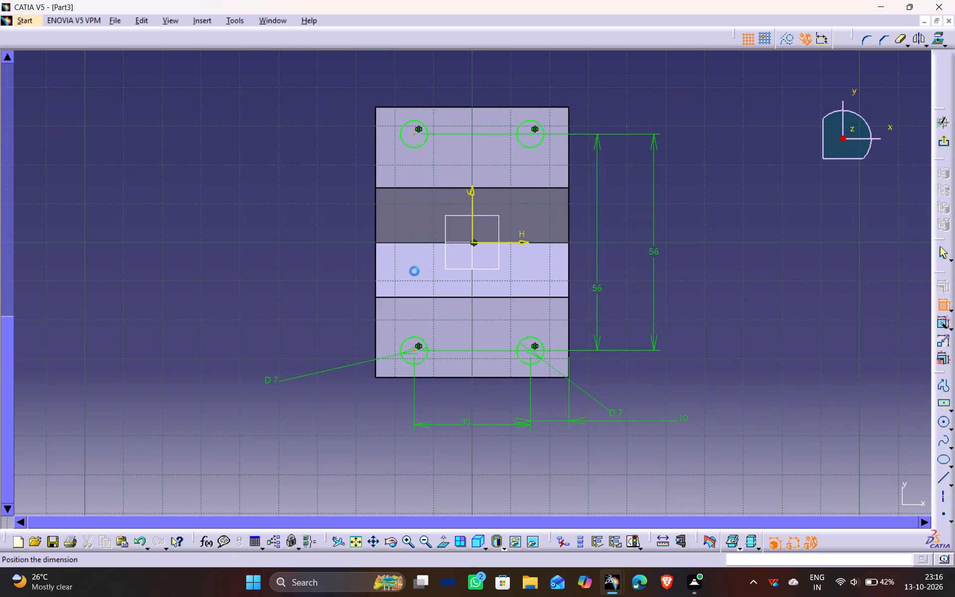
{"action": "left_click", "coordinate": [287, 255]}
{"action": "left_click", "coordinate": [319, 244]}
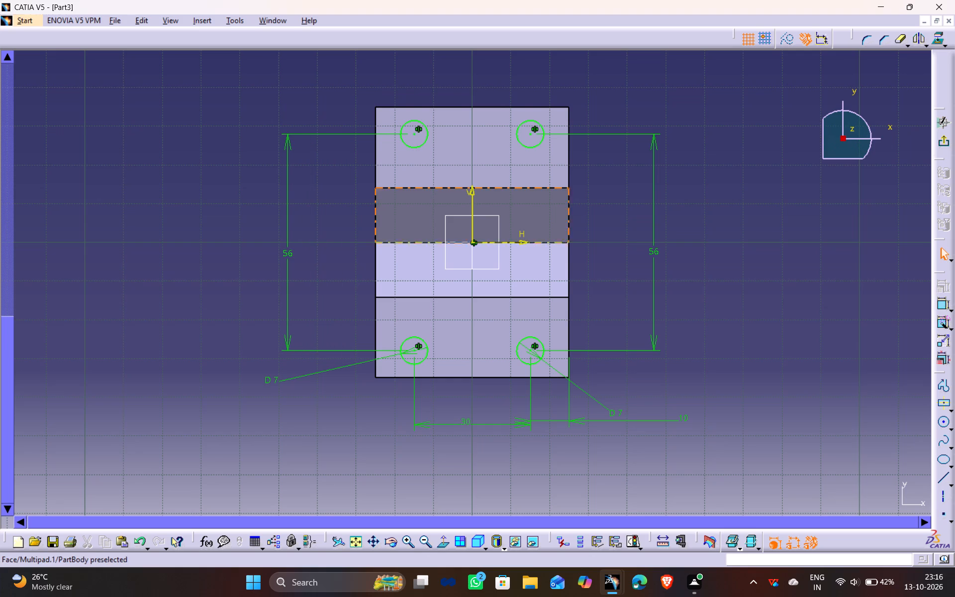
Exit the sketch and cut the four circles through the cradle arms with a 20 mm deep pocket.
{"action": "middle_click_drag", "start_coordinate": [413, 183], "coordinate": [418, 215], "text": "ctrl"}
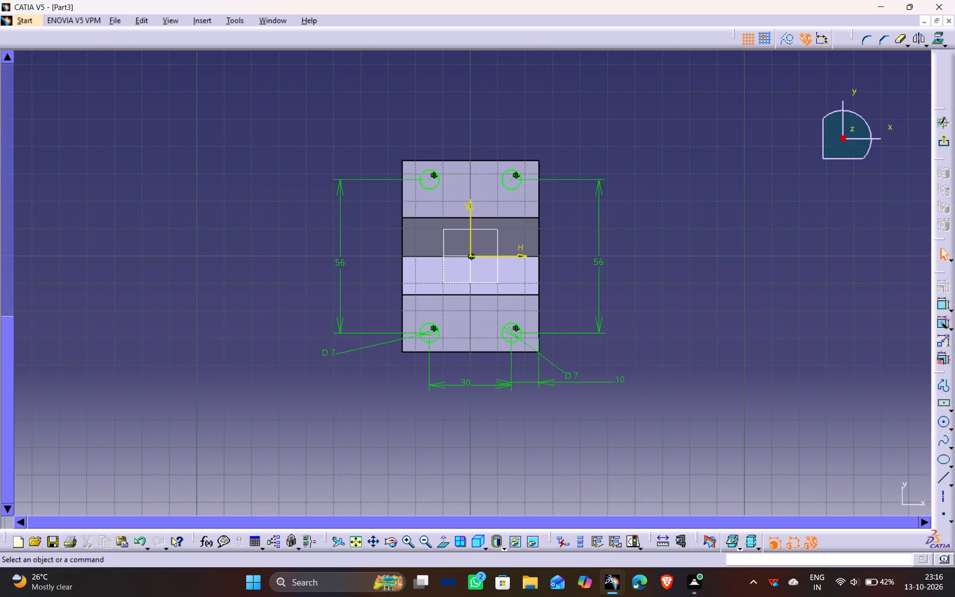
{"action": "left_click_drag", "start_coordinate": [930, 500], "coordinate": [954, 596]}
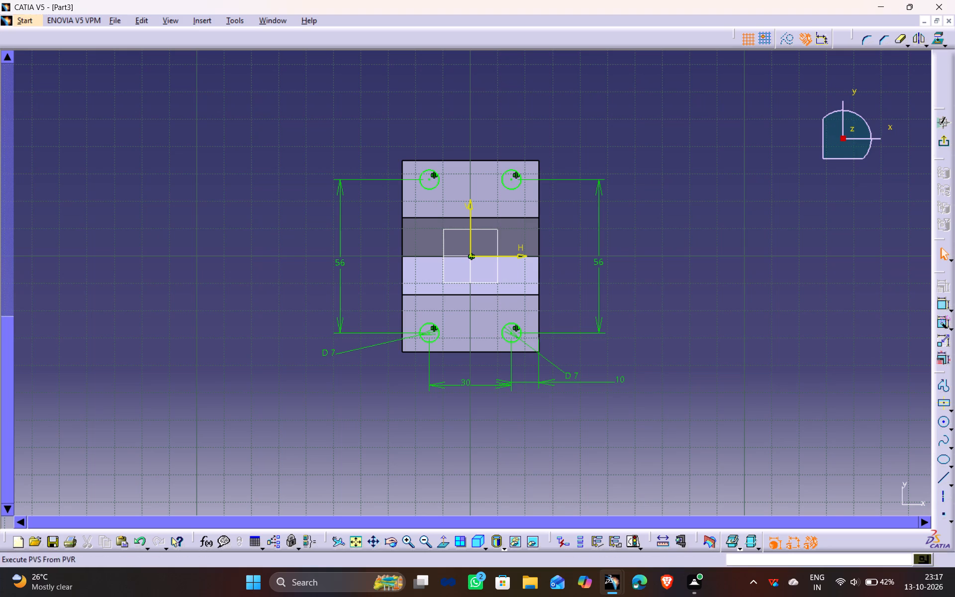
{"action": "left_click", "coordinate": [941, 145]}
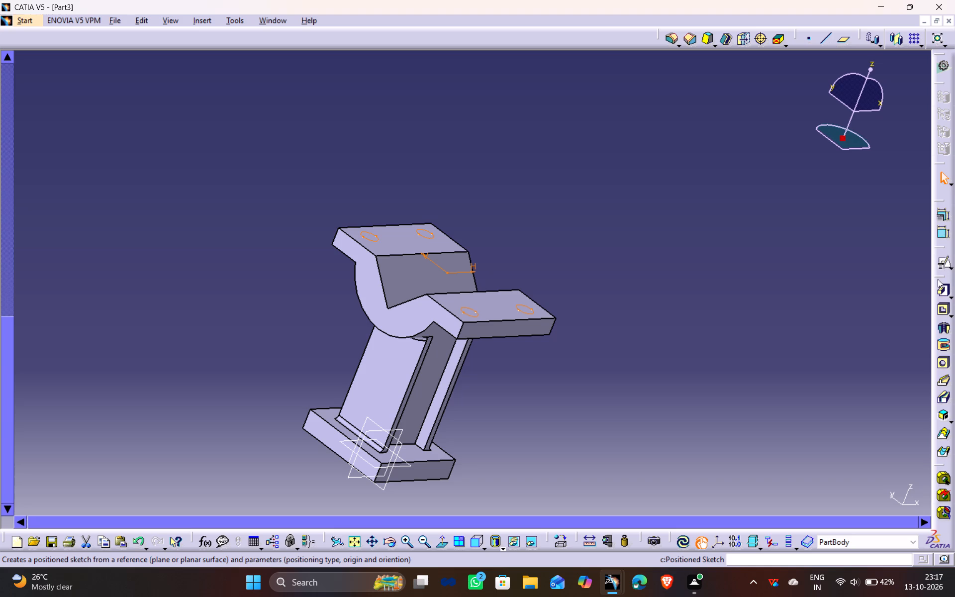
{"action": "left_click", "coordinate": [945, 306]}
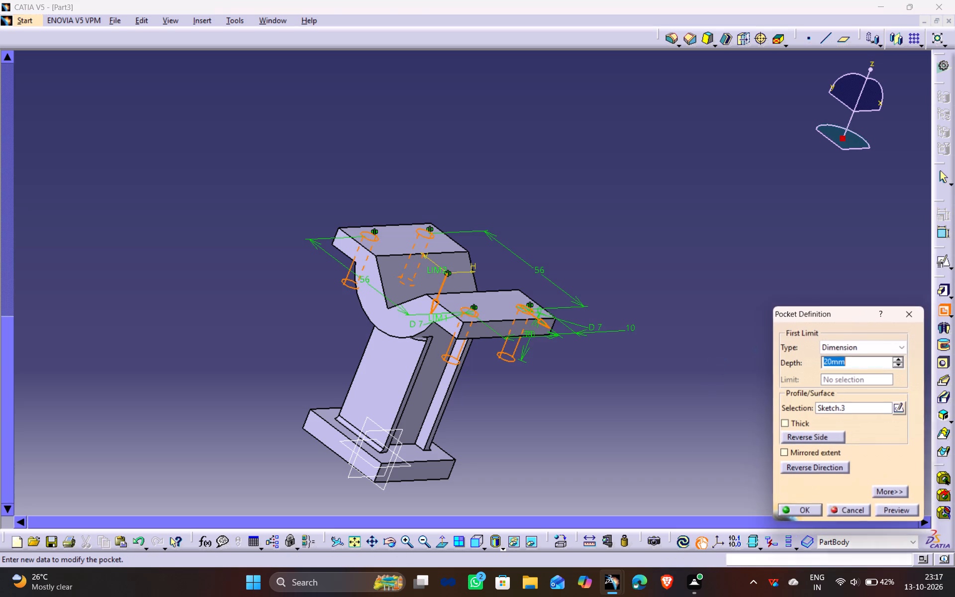
{"action": "left_click", "coordinate": [909, 509]}
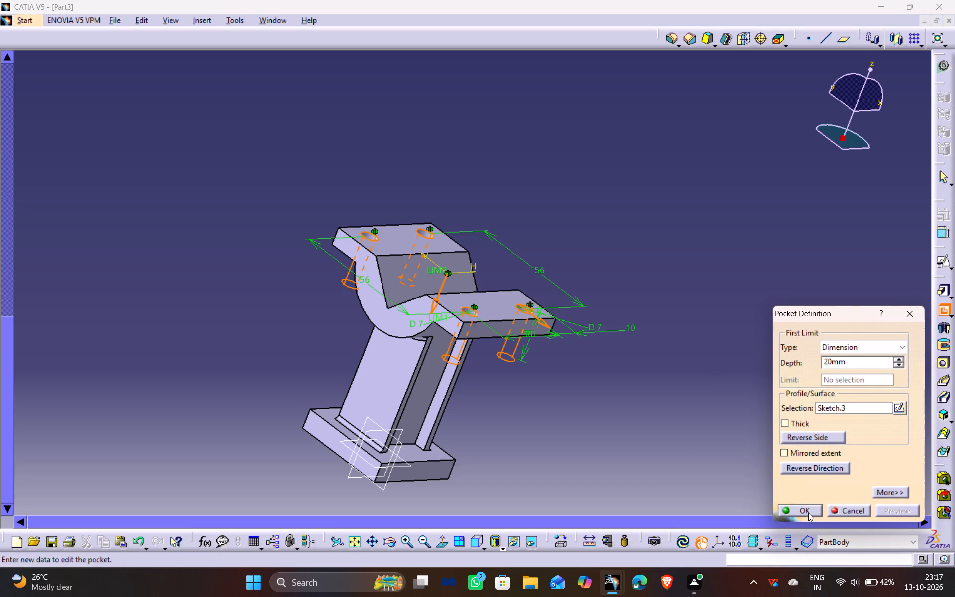
{"action": "left_click", "coordinate": [808, 510]}
{"action": "left_click", "coordinate": [661, 463]}
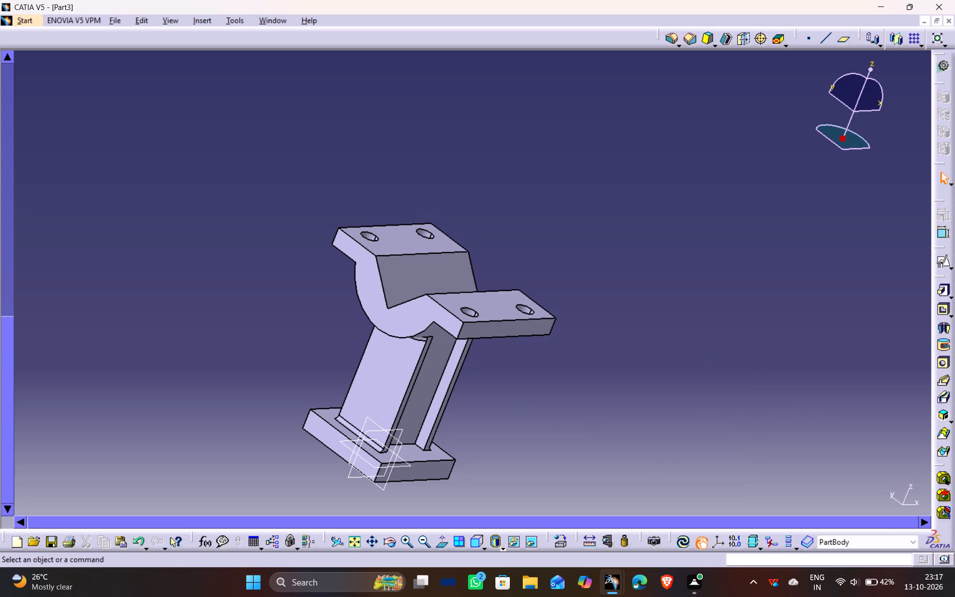
Create a positioned sketch on the underside face of the base plate, keeping implicit origin and orientation.
{"action": "middle_click_drag", "start_coordinate": [308, 488], "coordinate": [428, 358]}
{"action": "left_click_drag", "start_coordinate": [308, 487], "coordinate": [428, 358]}
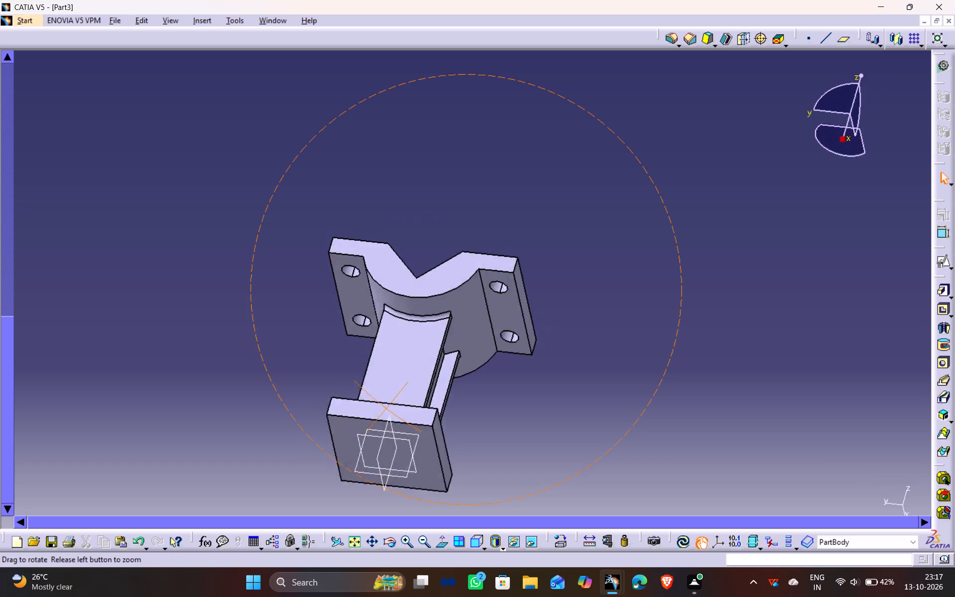
{"action": "left_click_drag", "start_coordinate": [428, 358], "coordinate": [472, 199]}
{"action": "middle_click_drag", "start_coordinate": [428, 358], "coordinate": [472, 199]}
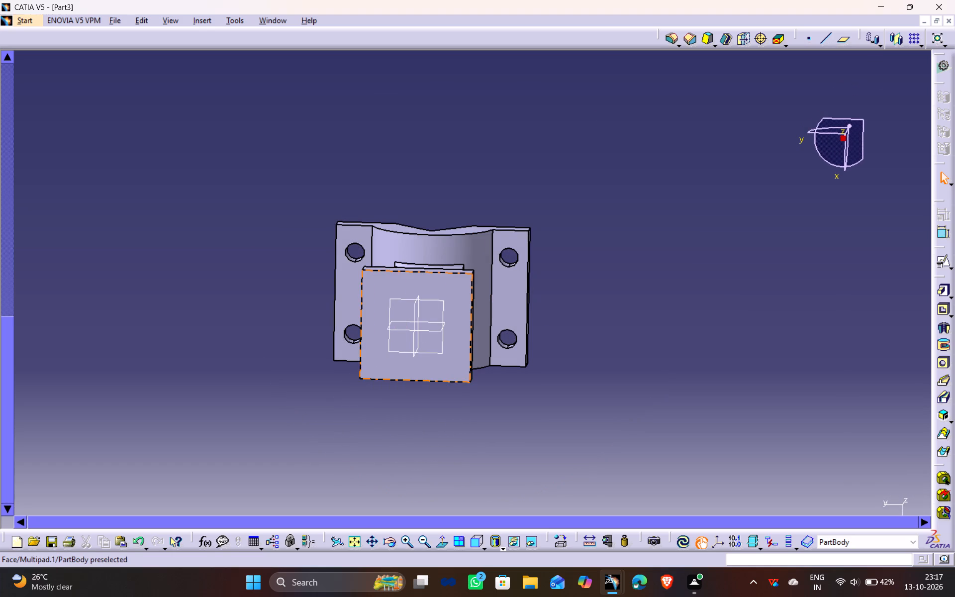
{"action": "left_click", "coordinate": [458, 365]}
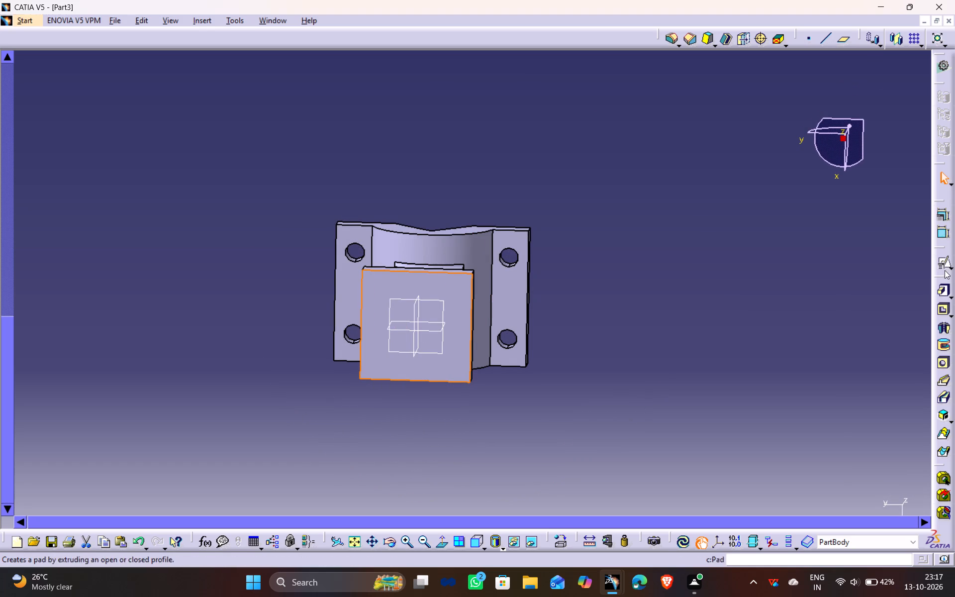
{"action": "left_click", "coordinate": [945, 263]}
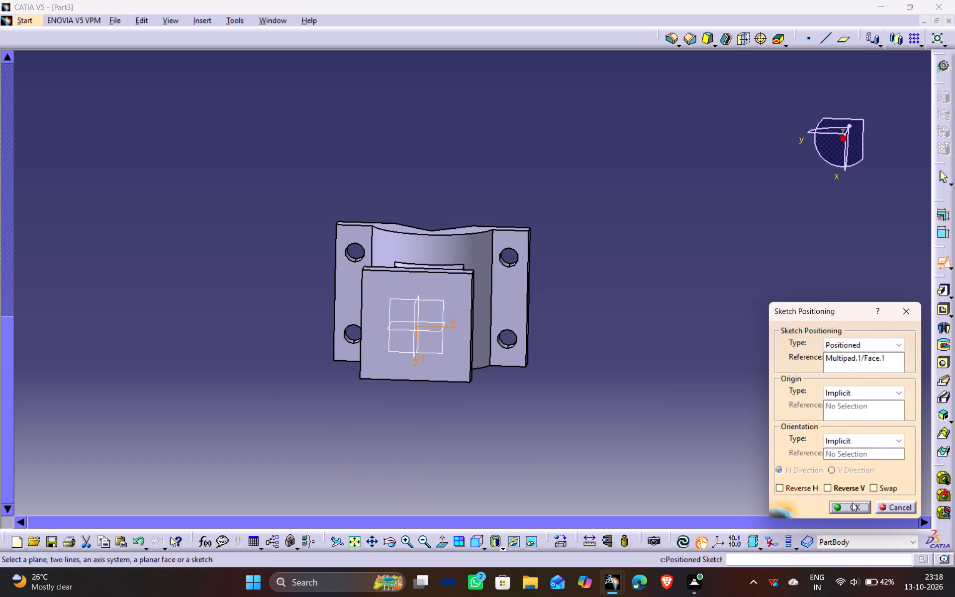
{"action": "left_click", "coordinate": [857, 501]}
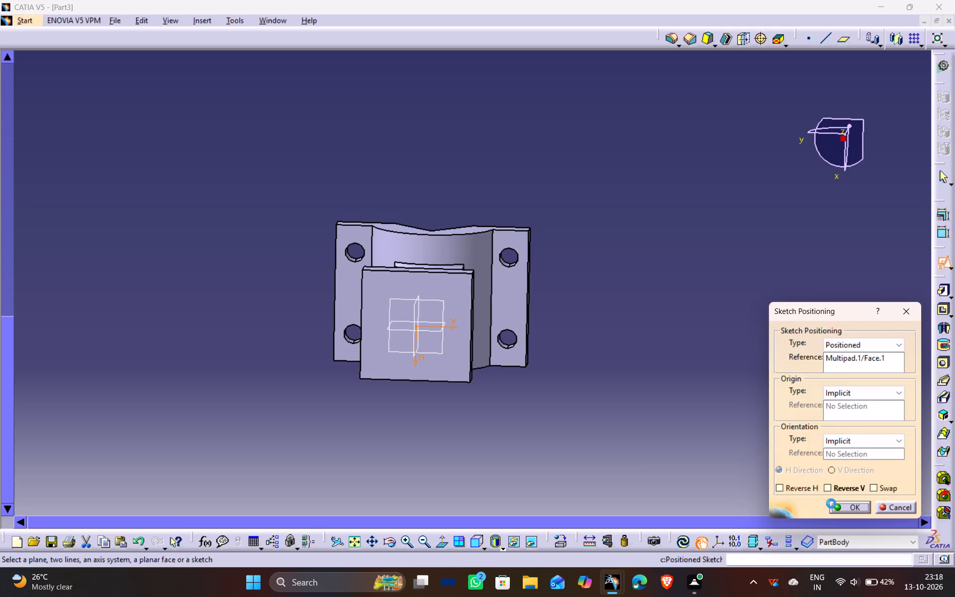
Sketch two circles centred near the V axis on opposite sides of the origin, about 7.4 mm (positive-V) and 8.6 mm (negative-V) in diameter.
{"action": "middle_click_drag", "start_coordinate": [516, 318], "coordinate": [496, 340]}
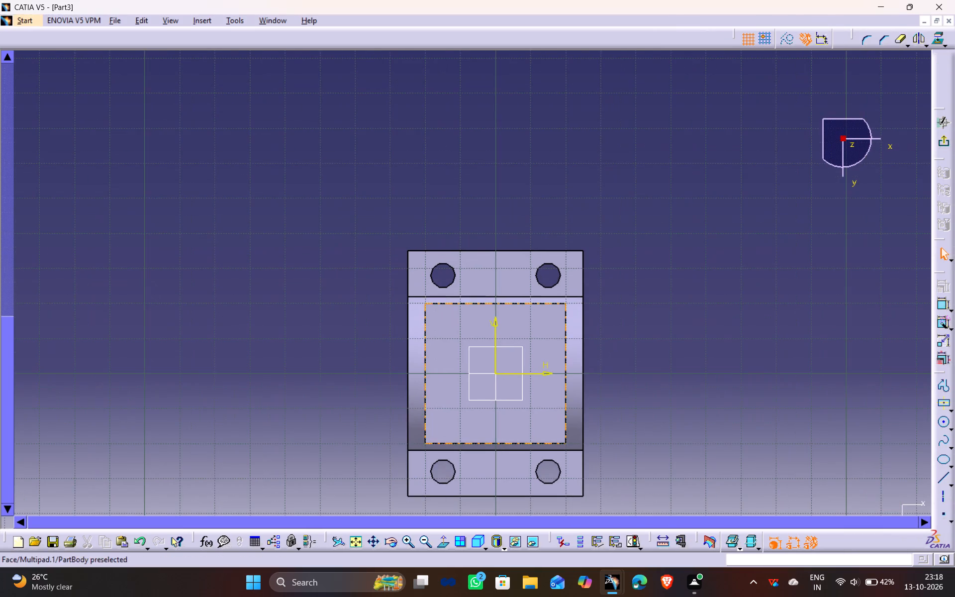
{"action": "middle_click_drag", "start_coordinate": [520, 418], "coordinate": [511, 372], "text": "ctrl"}
{"action": "middle_click_drag", "start_coordinate": [524, 425], "coordinate": [478, 287]}
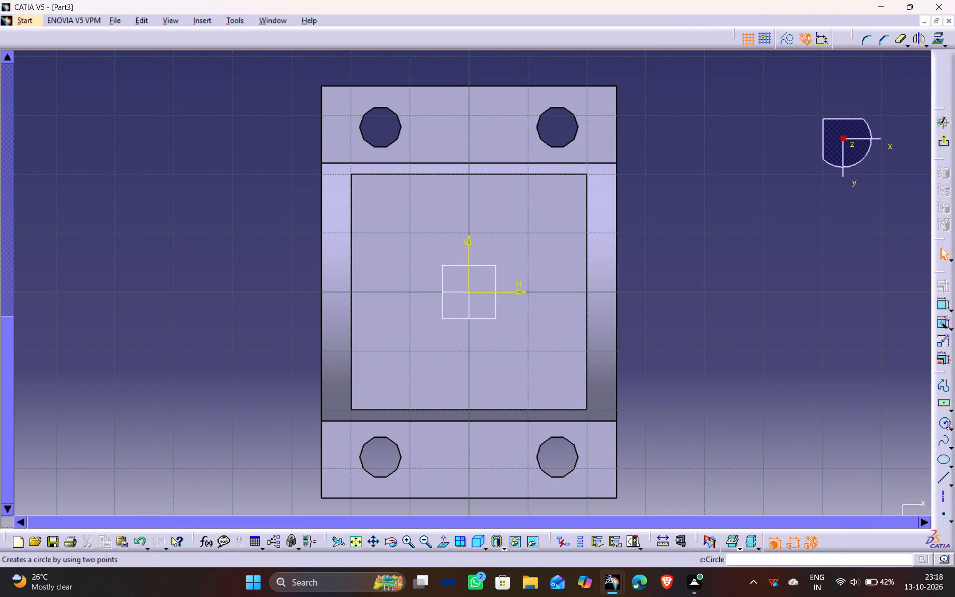
{"action": "left_click", "coordinate": [948, 424]}
{"action": "left_click", "coordinate": [839, 436]}
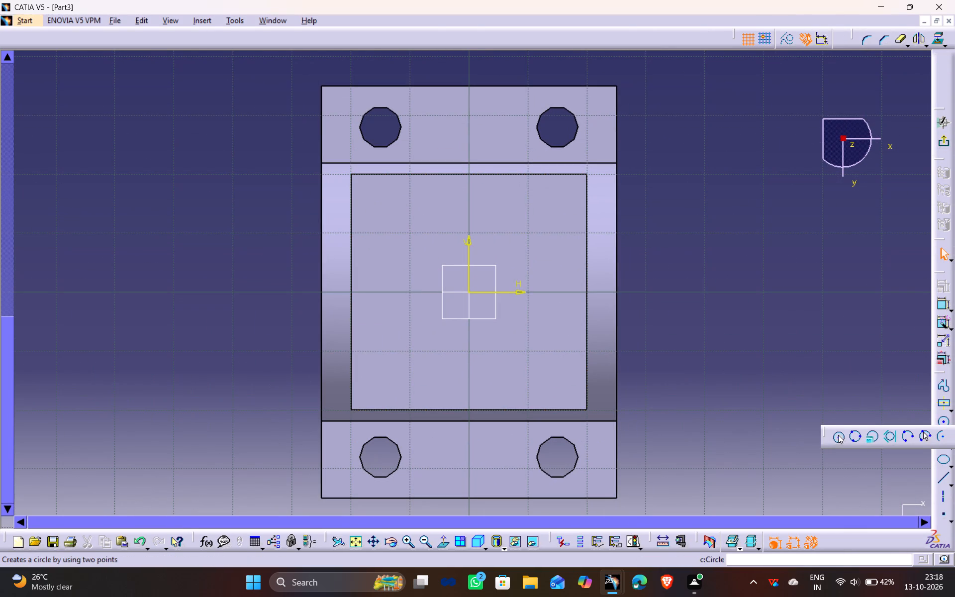
{"action": "left_click", "coordinate": [468, 234]}
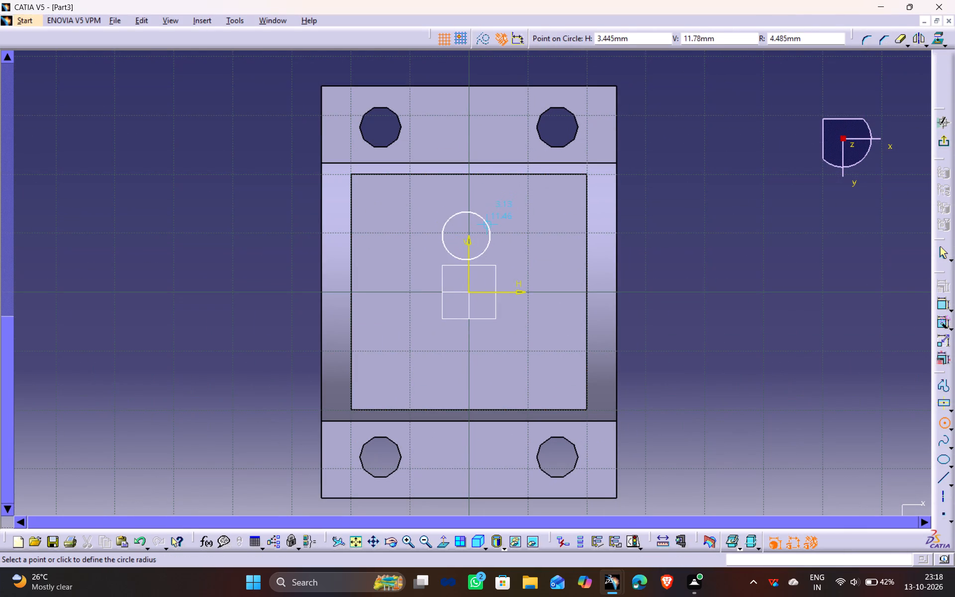
{"action": "left_click", "coordinate": [486, 227]}
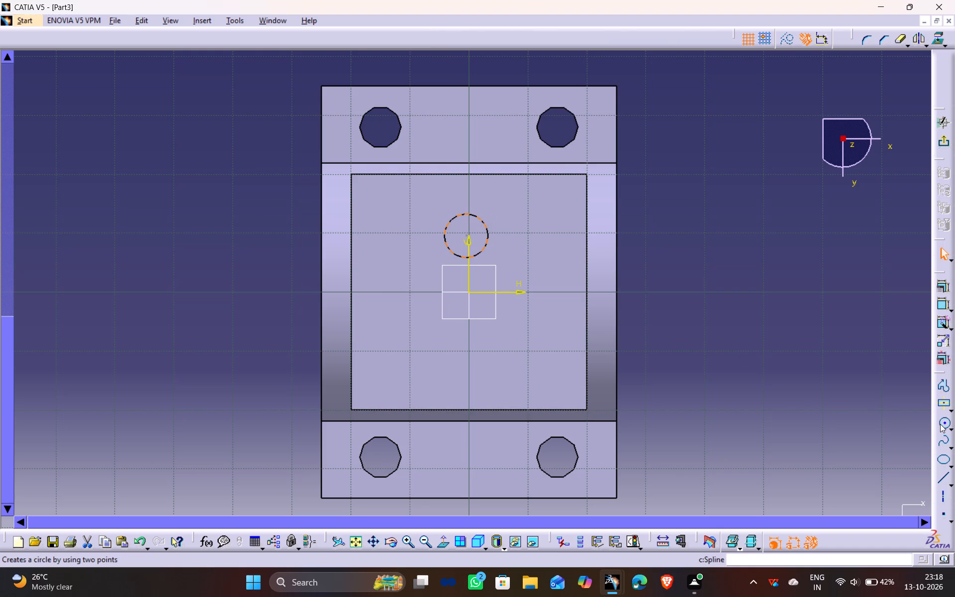
{"action": "left_click", "coordinate": [941, 423]}
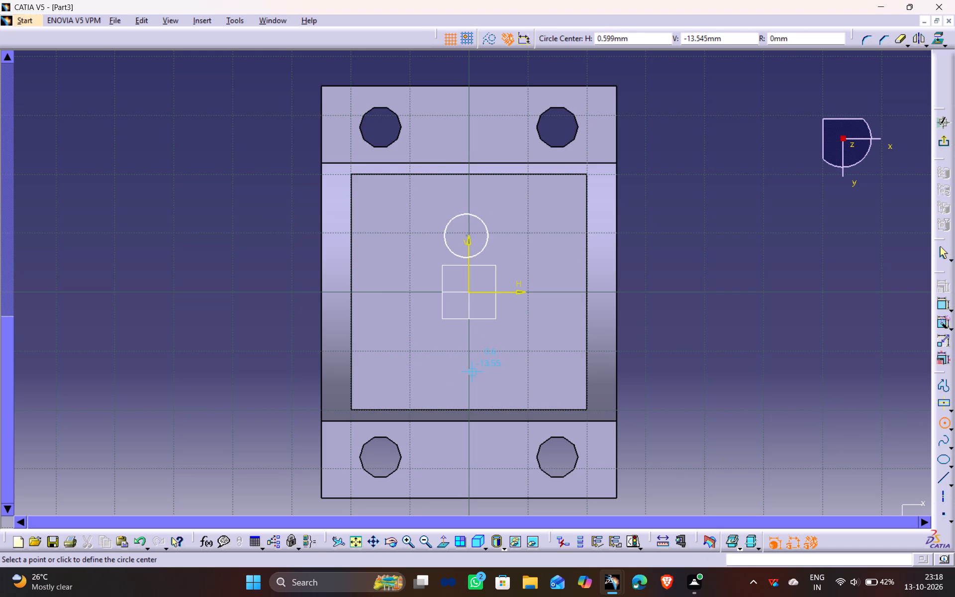
{"action": "left_click", "coordinate": [469, 370]}
{"action": "left_click", "coordinate": [492, 362]}
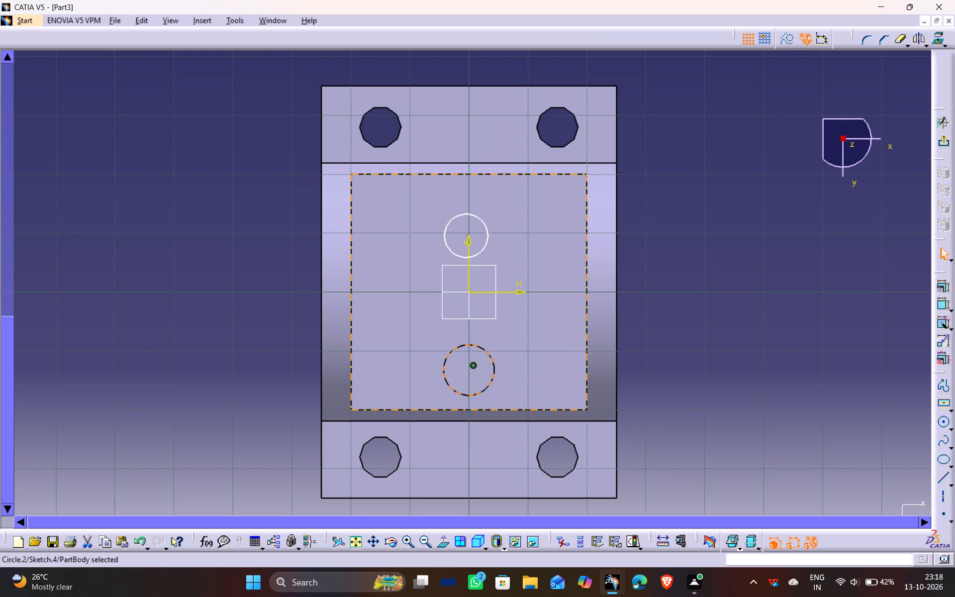
Dimension the diameter of the negative-V circle and set it to 6.5 mm.
{"action": "left_click", "coordinate": [942, 307]}
{"action": "left_click", "coordinate": [720, 349]}
{"action": "double_click", "coordinate": [725, 342]}
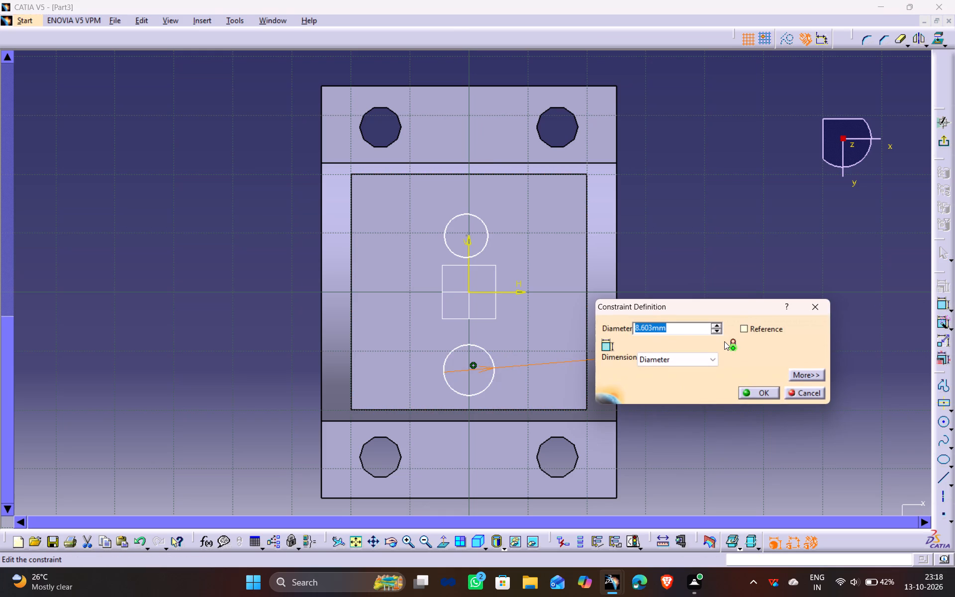
{"action": "type", "text": "6.5"}
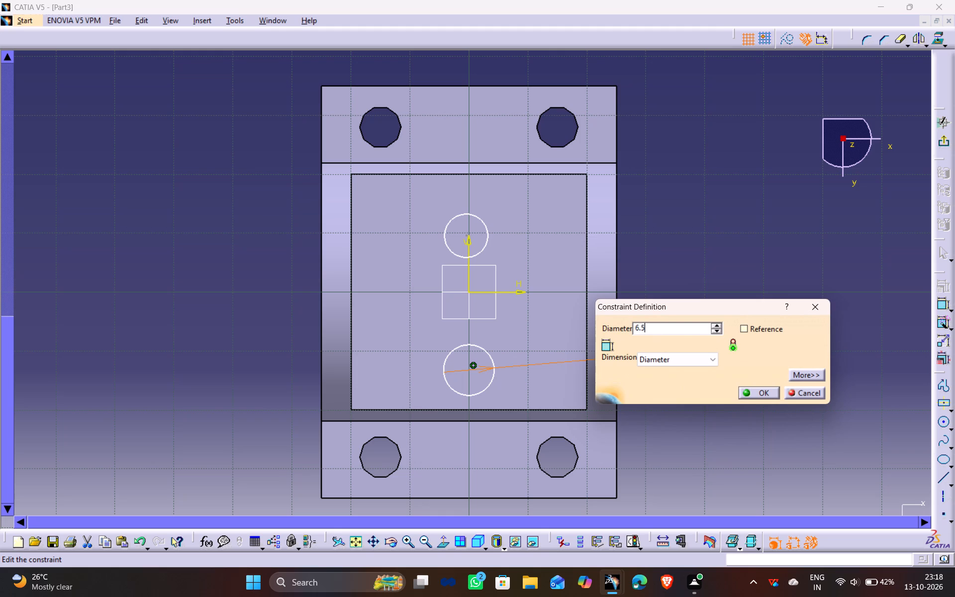
{"action": "key", "text": "Return"}
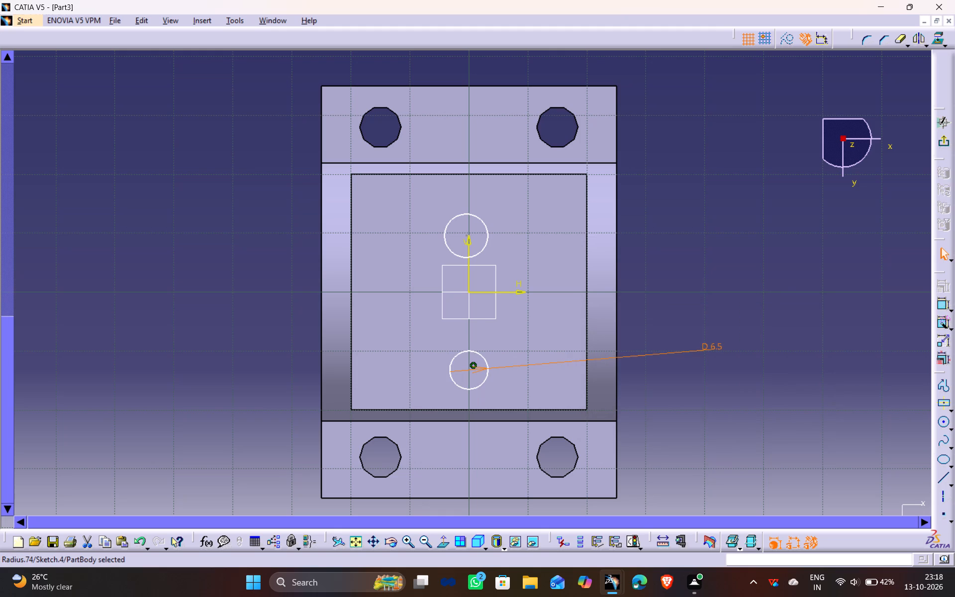
Constrain the positive-V circle's centre to be coincident with the sketch's V axis.
{"action": "left_click", "coordinate": [465, 234]}
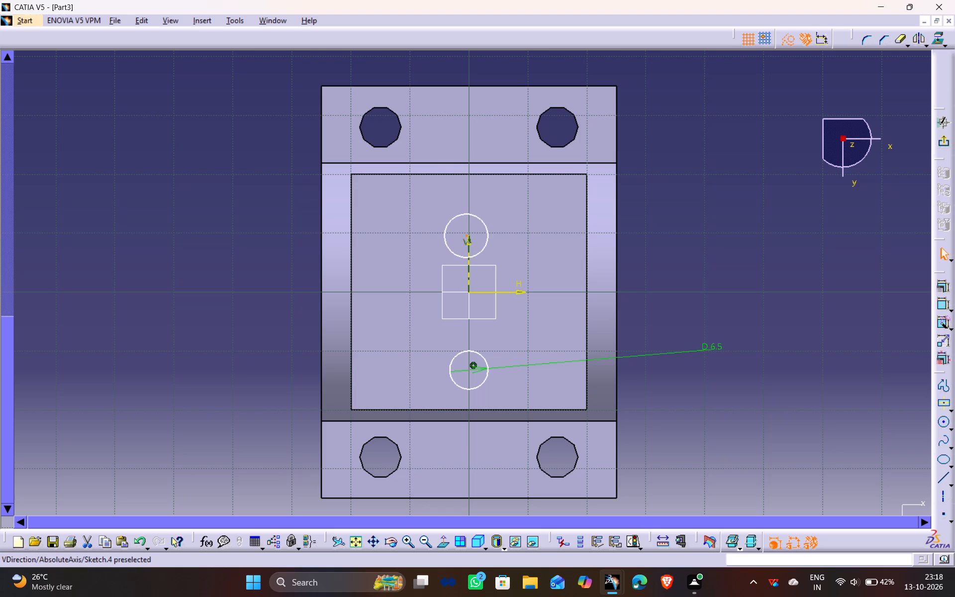
{"action": "left_click", "coordinate": [470, 245], "text": "ctrl"}
{"action": "left_click", "coordinate": [941, 286]}
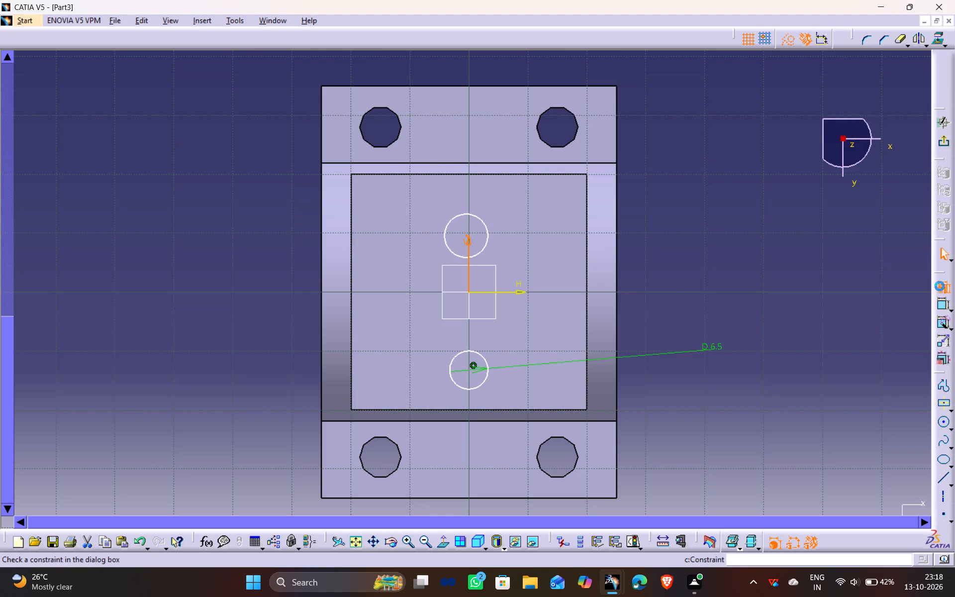
{"action": "left_click", "coordinate": [878, 393]}
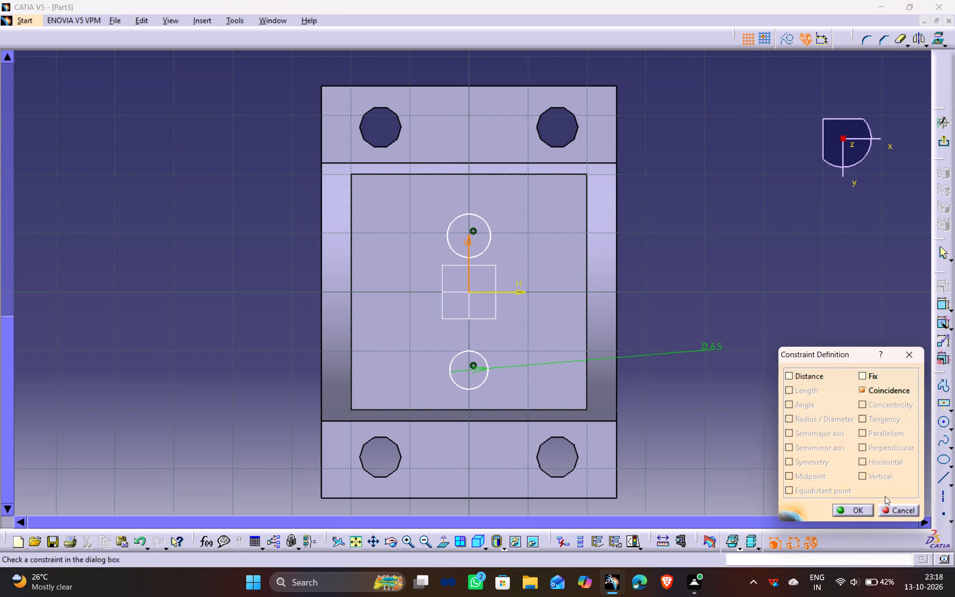
{"action": "left_click", "coordinate": [859, 511]}
{"action": "left_click", "coordinate": [775, 352]}
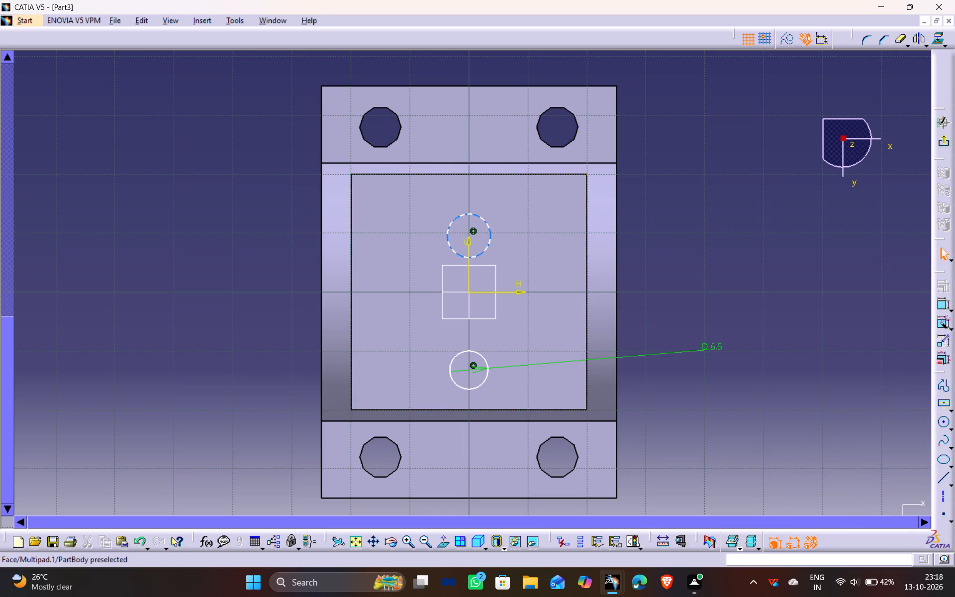
Dimension the diameter of the positive-V circle and set it to 6.5 mm.
{"action": "left_click", "coordinate": [493, 228]}
{"action": "left_click", "coordinate": [492, 232]}
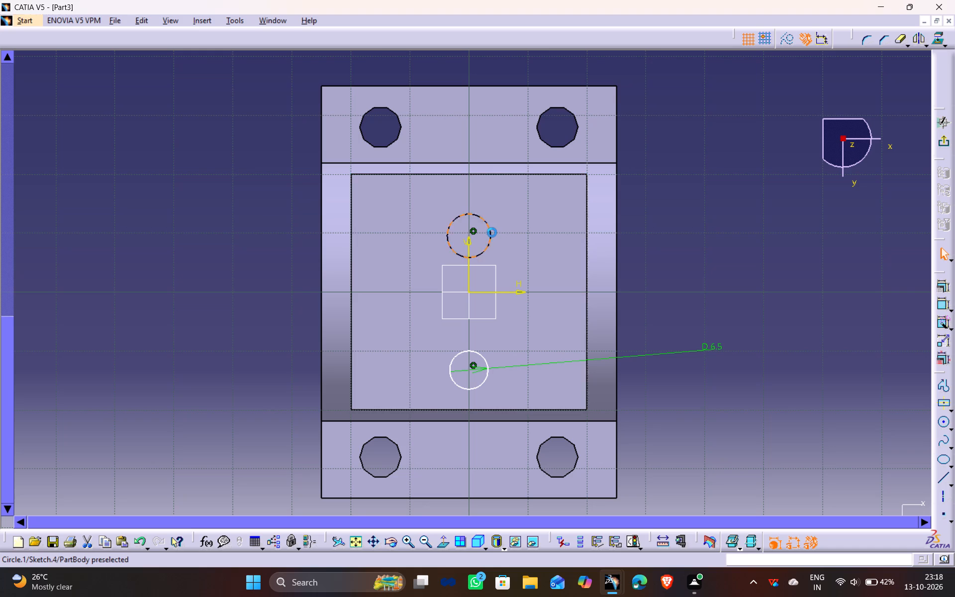
{"action": "left_click", "coordinate": [939, 305]}
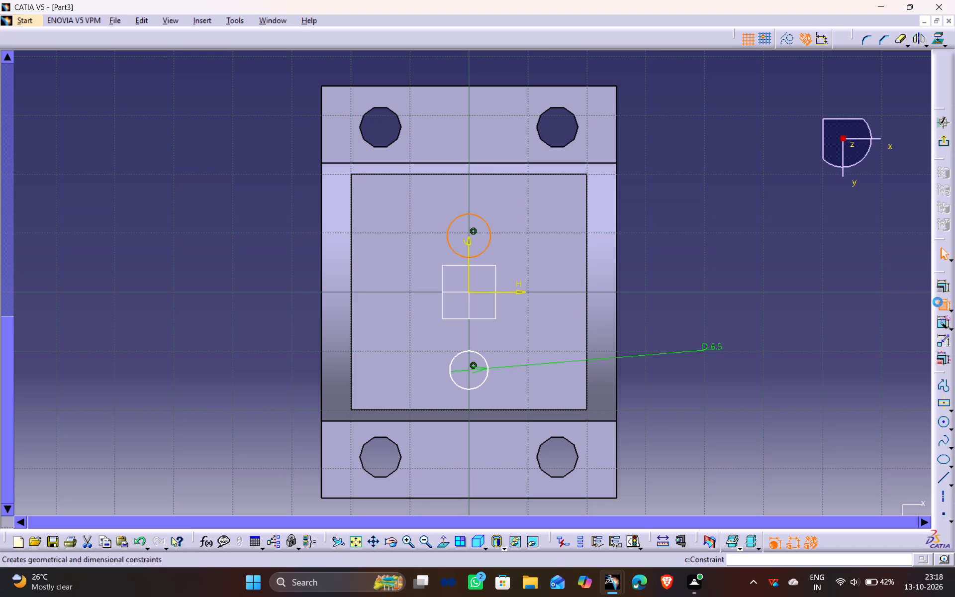
{"action": "left_click", "coordinate": [774, 217]}
{"action": "double_click", "coordinate": [781, 214]}
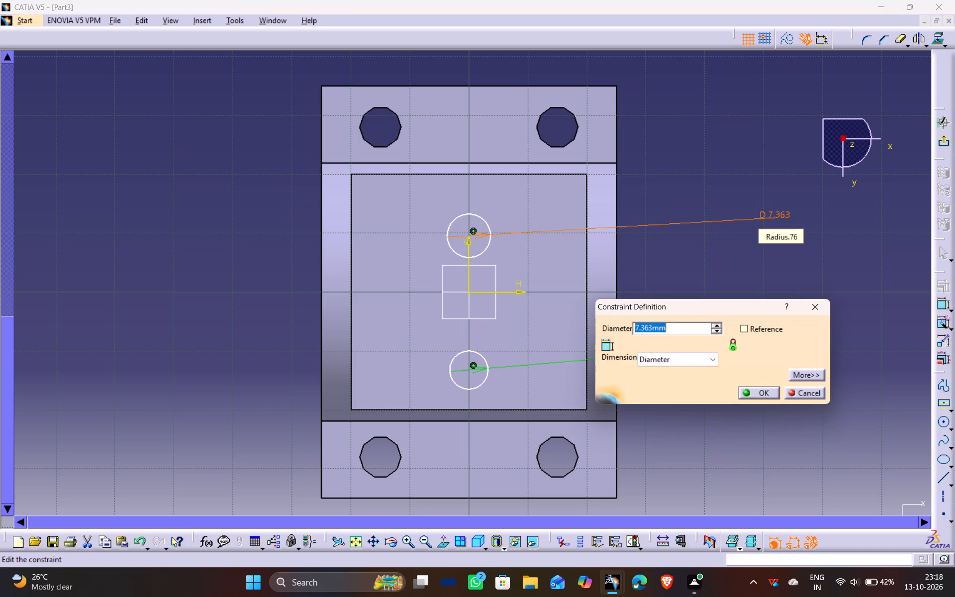
{"action": "key", "text": "6"}
{"action": "type", "text": ".5"}
{"action": "key", "text": "Return"}
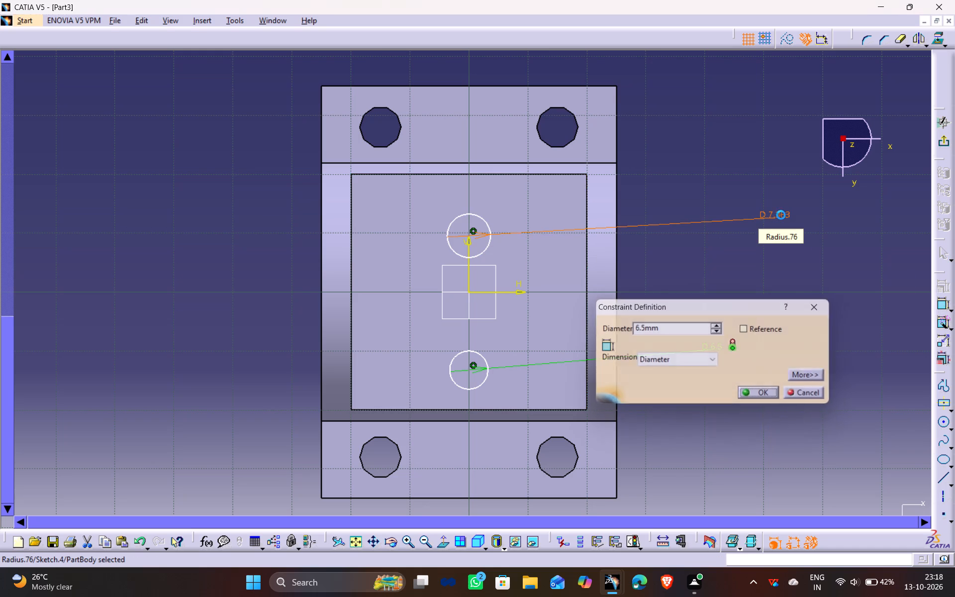
Apply a symmetry constraint between the two circle centres about the sketch's H axis.
{"action": "left_click", "coordinate": [468, 235]}
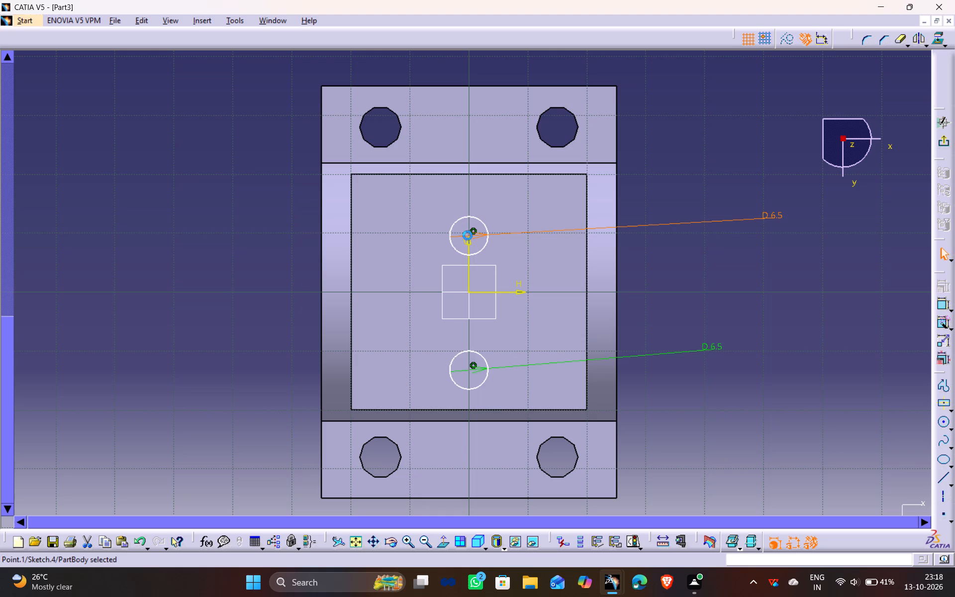
{"action": "left_click", "coordinate": [469, 371], "text": "ctrl"}
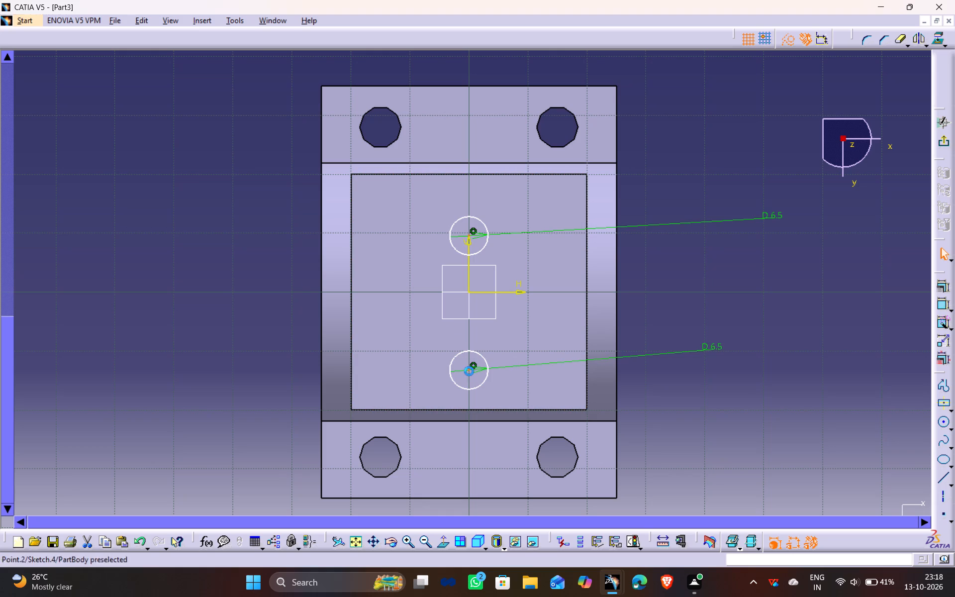
{"action": "left_click", "coordinate": [514, 292], "text": "ctrl"}
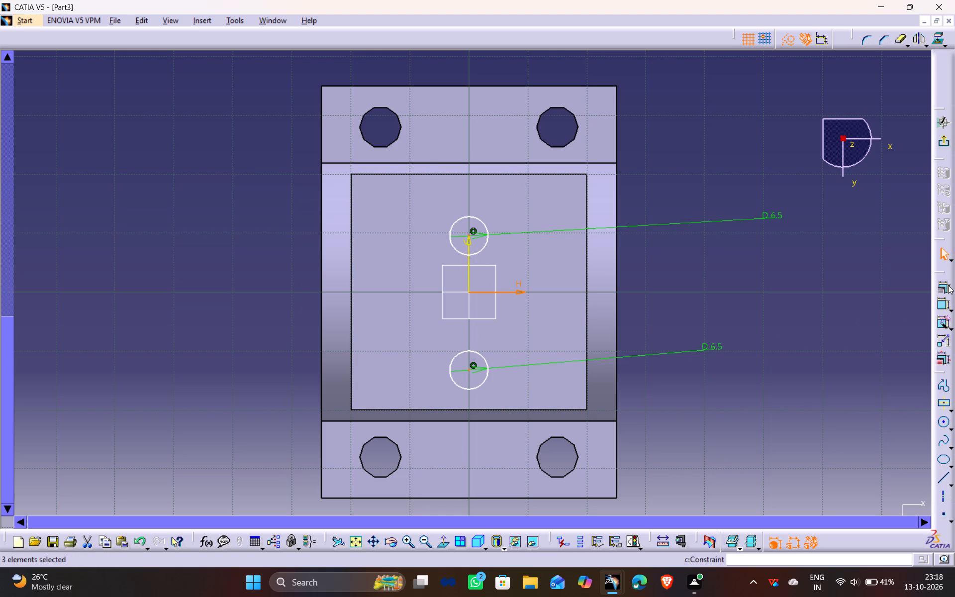
{"action": "left_click", "coordinate": [948, 285]}
{"action": "left_click", "coordinate": [823, 457]}
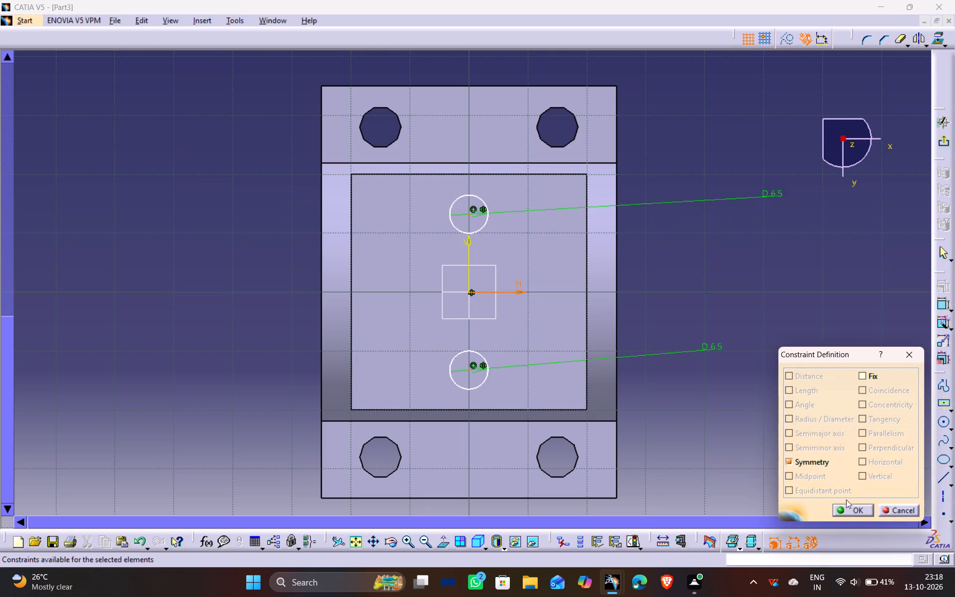
{"action": "left_click", "coordinate": [852, 509]}
{"action": "left_click", "coordinate": [781, 313]}
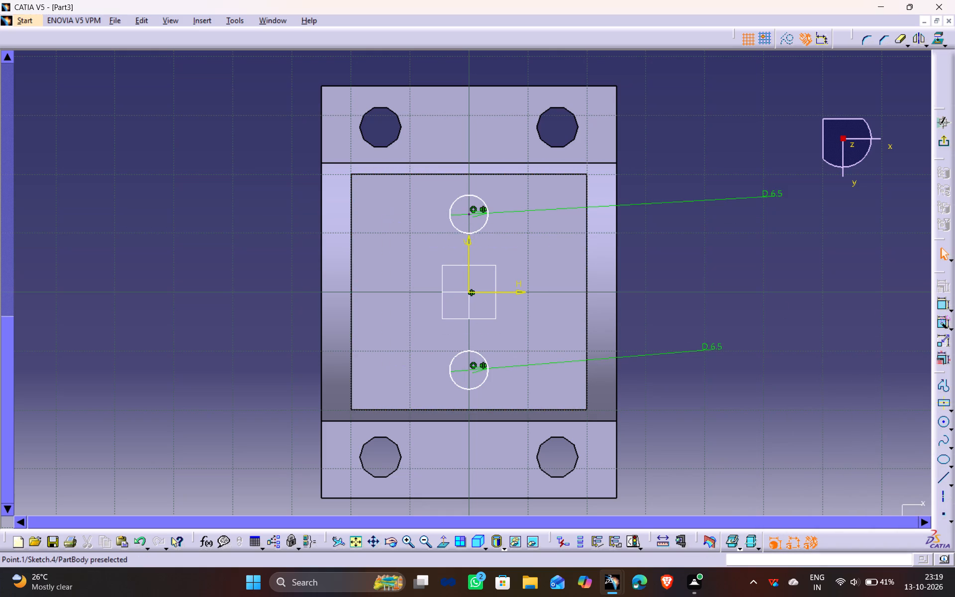
Dimension the distance between the two circle centres, placed outside the part on the positive-H side, and set it to 27.5 mm.
{"action": "left_click", "coordinate": [470, 214]}
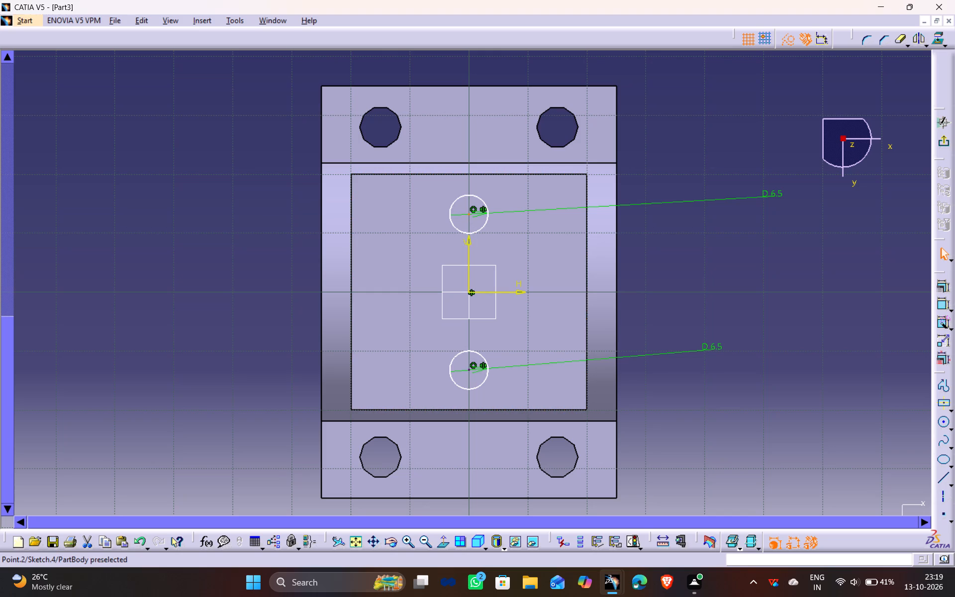
{"action": "left_click", "coordinate": [468, 370], "text": "ctrl"}
{"action": "left_click", "coordinate": [938, 305]}
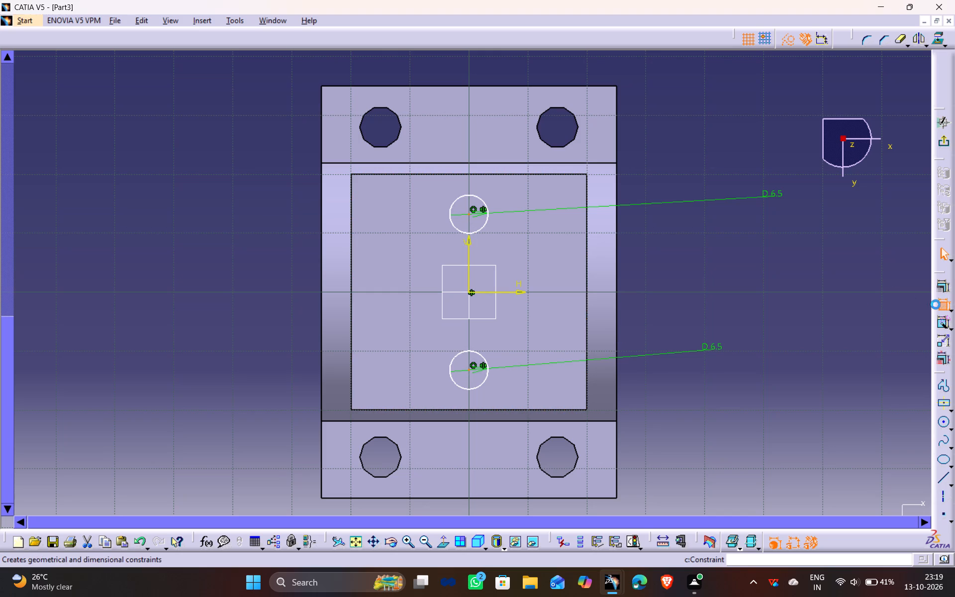
{"action": "left_click", "coordinate": [760, 285]}
{"action": "double_click", "coordinate": [764, 278]}
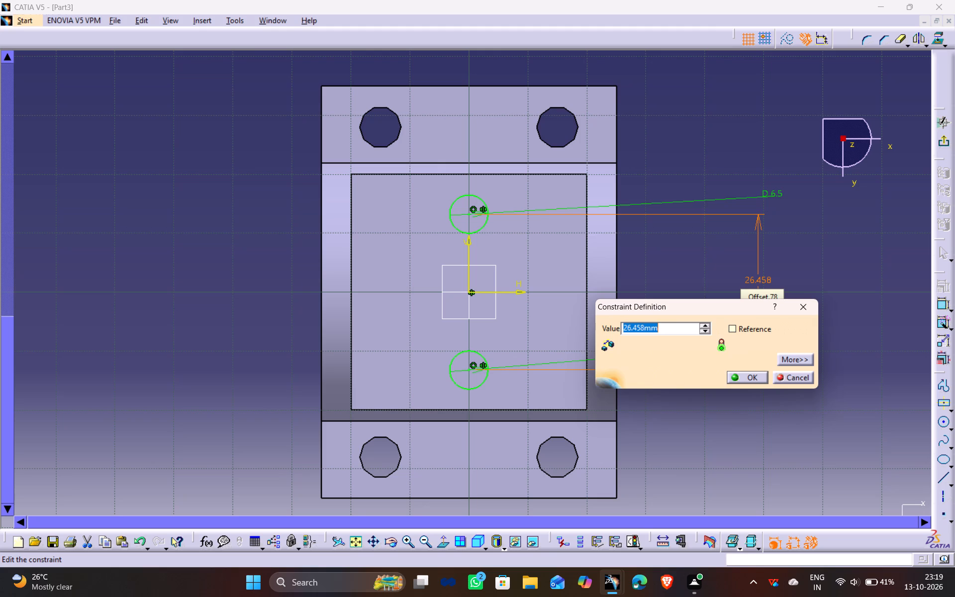
{"action": "type", "text": "27.5"}
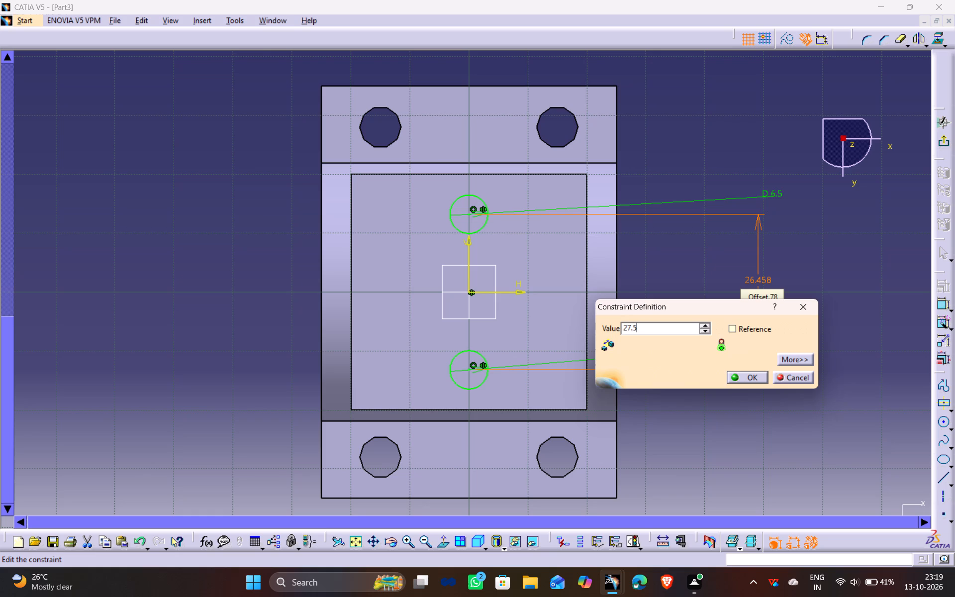
{"action": "key", "text": "Return"}
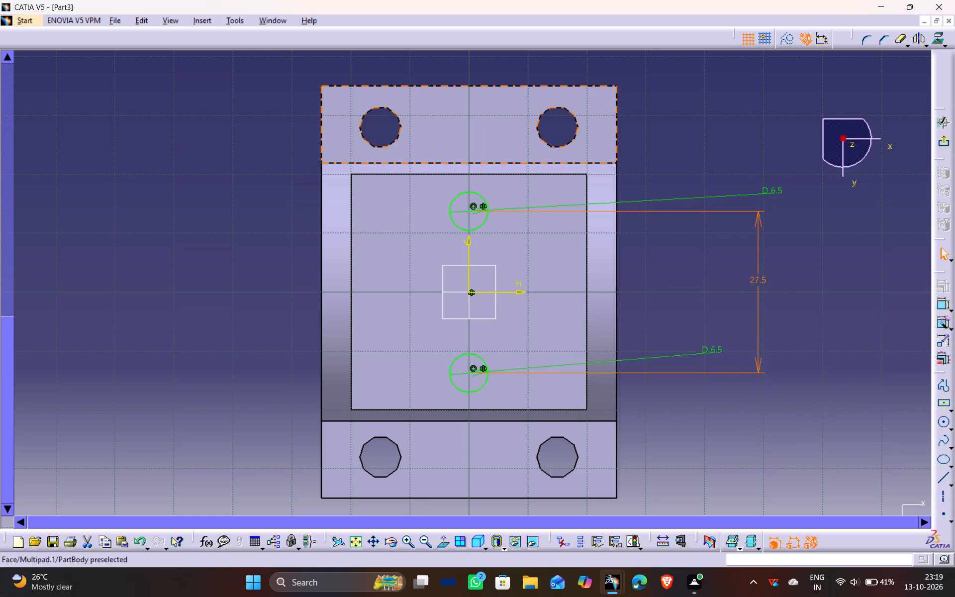
Exit the sketch and cut the two 6.5 mm circles up through the base plate with a 20 mm deep pocket.
{"action": "left_click", "coordinate": [946, 141]}
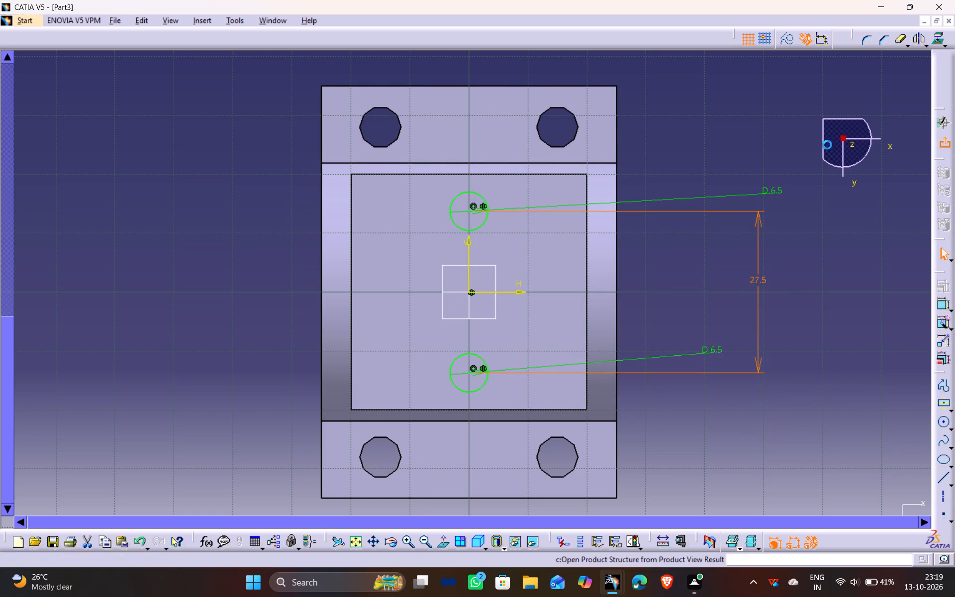
{"action": "middle_click_drag", "start_coordinate": [481, 132], "coordinate": [459, 362]}
{"action": "scroll", "coordinate": [481, 132], "scroll_direction": "down", "scroll_amount": 1}
{"action": "left_click_drag", "start_coordinate": [481, 132], "coordinate": [459, 362]}
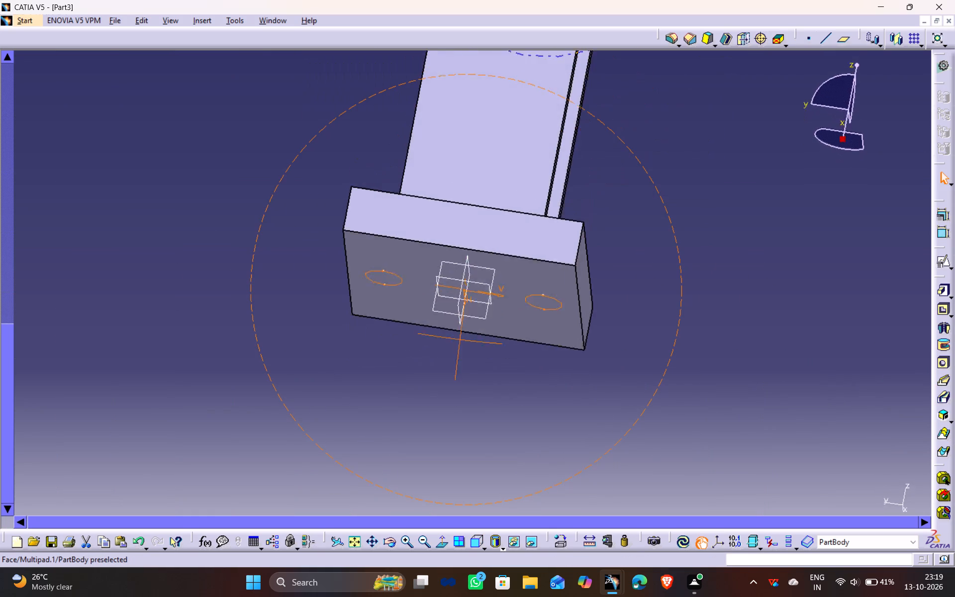
{"action": "left_click_drag", "start_coordinate": [459, 362], "coordinate": [377, 475]}
{"action": "middle_click_drag", "start_coordinate": [459, 362], "coordinate": [417, 420]}
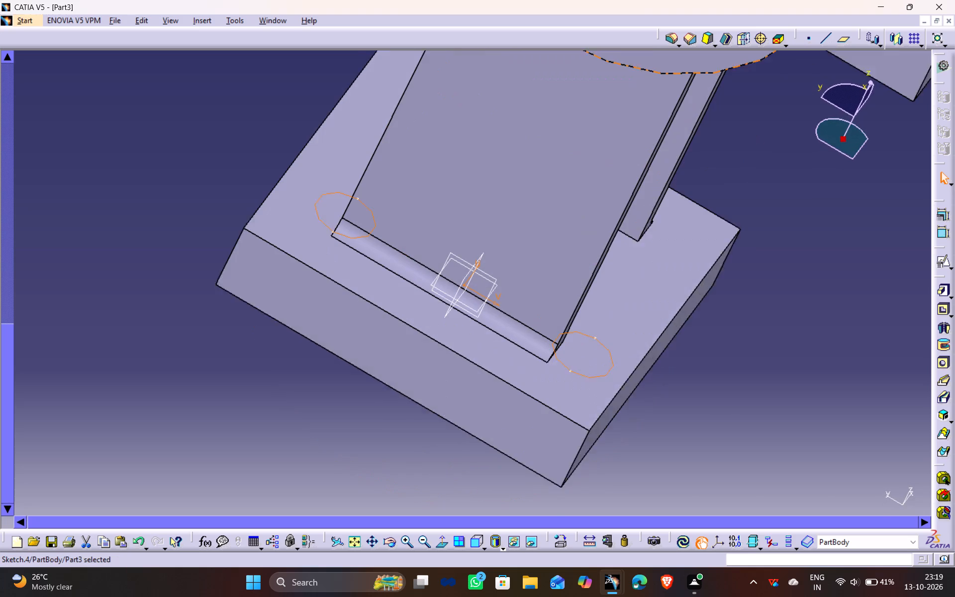
{"action": "left_click", "coordinate": [947, 365]}
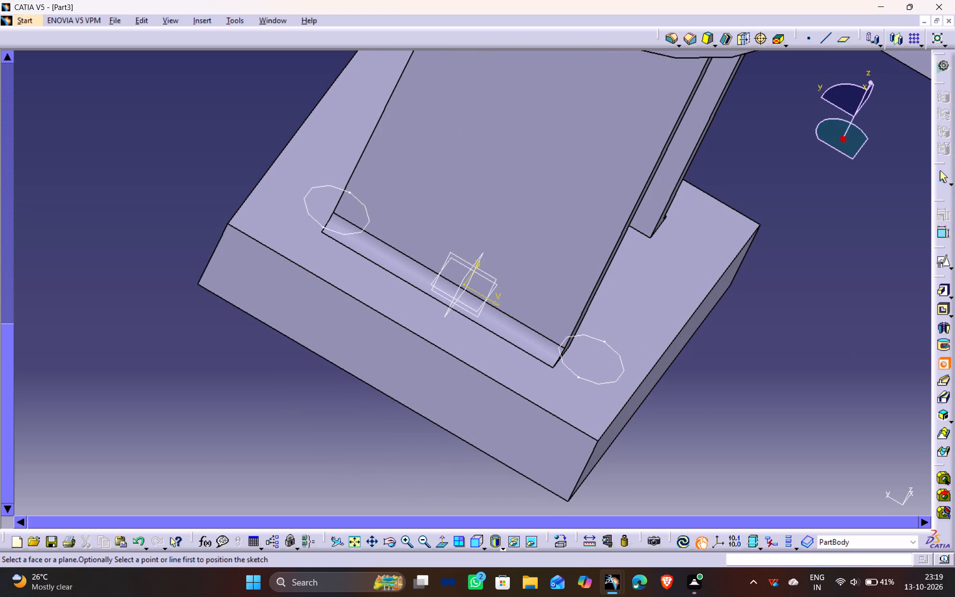
{"action": "left_click", "coordinate": [945, 362]}
{"action": "left_click", "coordinate": [942, 310]}
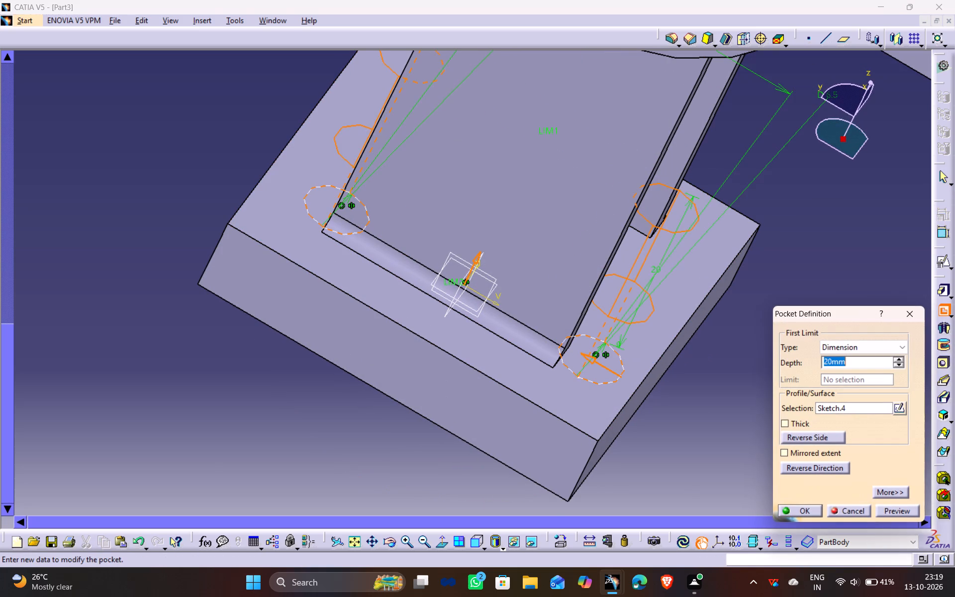
{"action": "middle_click_drag", "start_coordinate": [655, 343], "coordinate": [613, 339]}
{"action": "scroll", "coordinate": [655, 343], "scroll_direction": "down", "scroll_amount": 1}
{"action": "left_click_drag", "start_coordinate": [655, 343], "coordinate": [614, 339]}
{"action": "scroll", "coordinate": [614, 339], "scroll_direction": "down", "scroll_amount": 1}
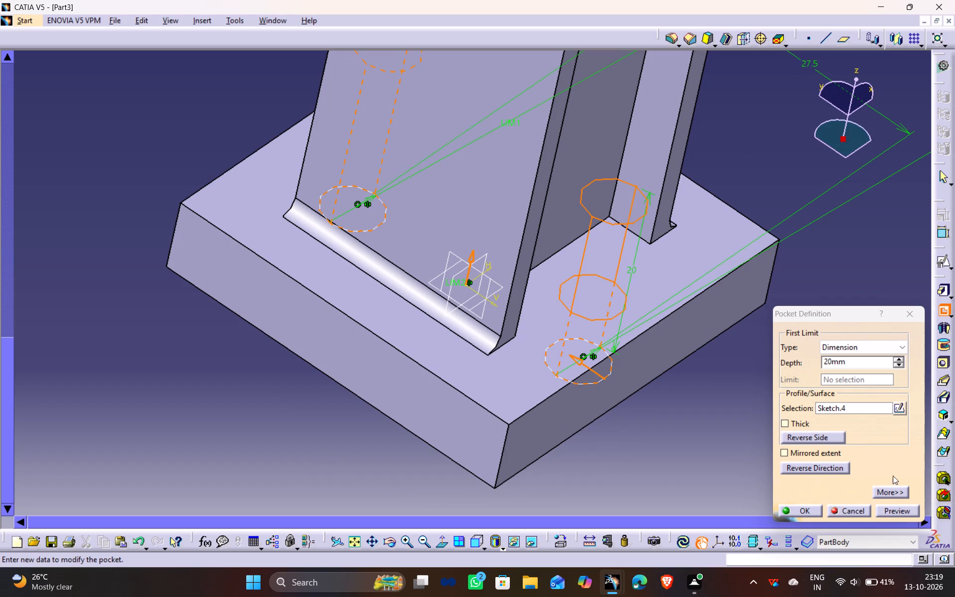
{"action": "left_click", "coordinate": [896, 511]}
{"action": "left_click", "coordinate": [801, 508]}
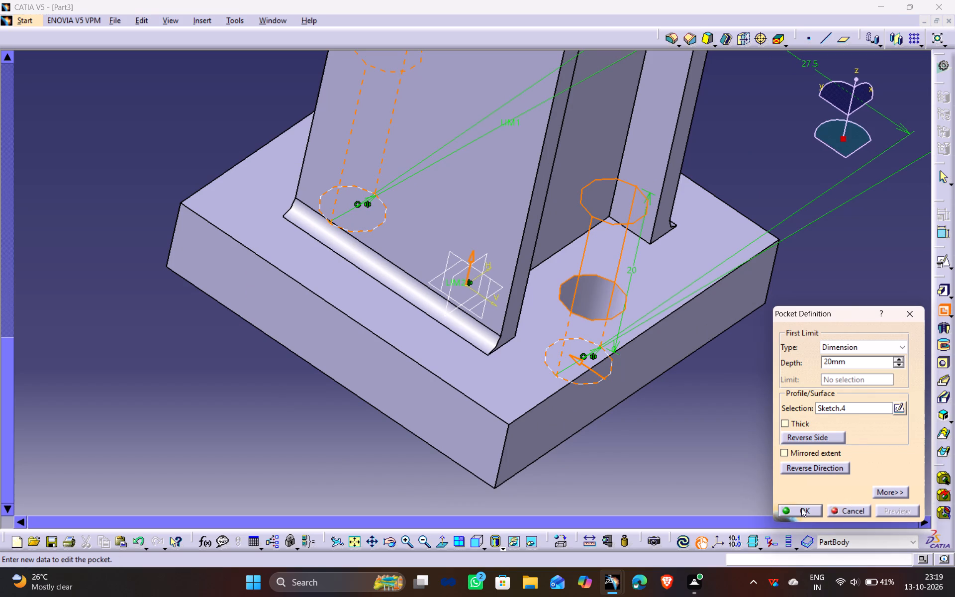
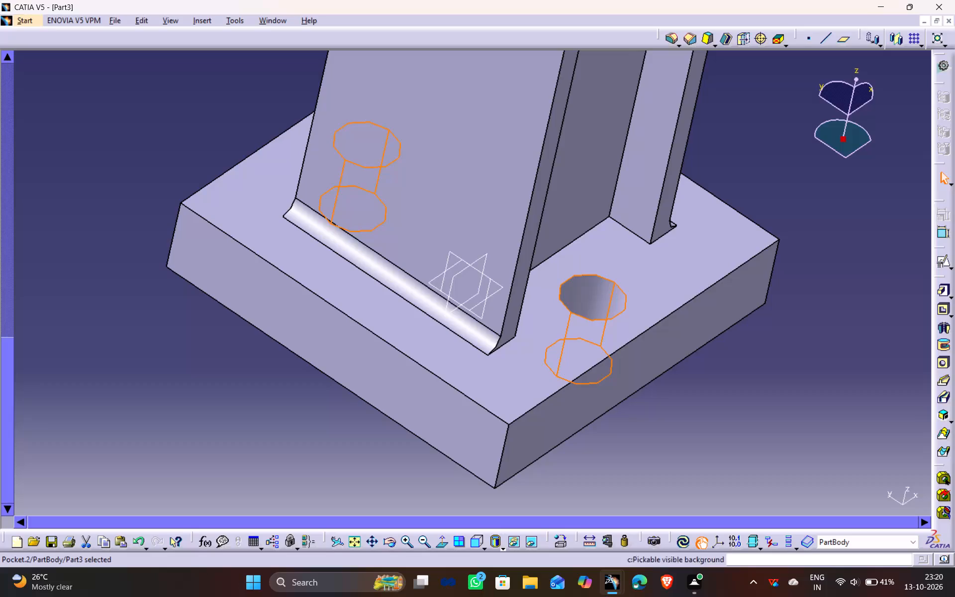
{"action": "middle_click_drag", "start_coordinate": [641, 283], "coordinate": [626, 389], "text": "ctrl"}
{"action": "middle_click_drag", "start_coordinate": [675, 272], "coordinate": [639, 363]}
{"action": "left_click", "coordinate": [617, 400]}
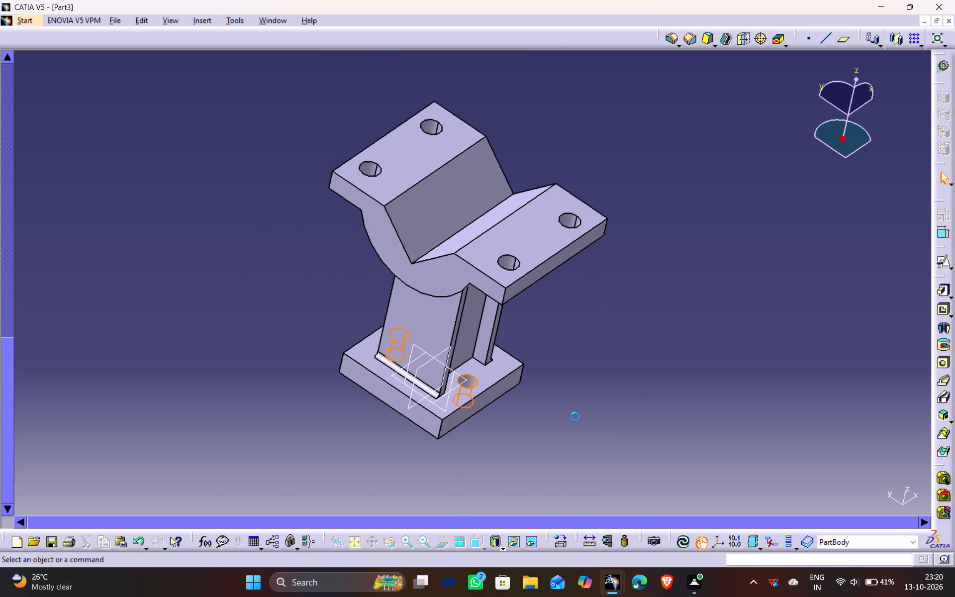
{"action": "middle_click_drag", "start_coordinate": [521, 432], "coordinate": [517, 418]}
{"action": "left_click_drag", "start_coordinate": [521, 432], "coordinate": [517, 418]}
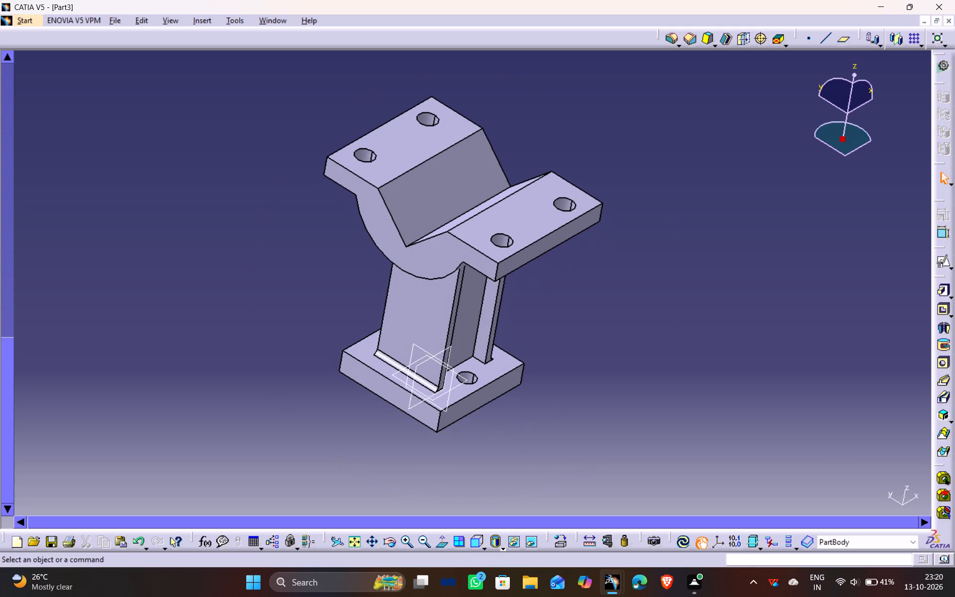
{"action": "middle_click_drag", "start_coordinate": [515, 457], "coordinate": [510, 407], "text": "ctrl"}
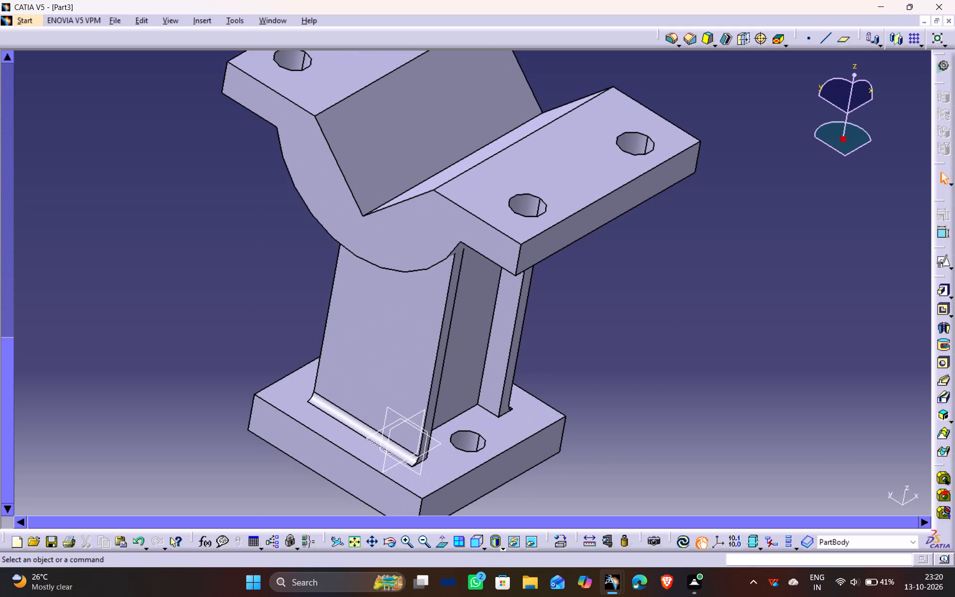
Save the finished support part in the Documents folder as a CATPart named A30-4.
{"action": "key", "text": "ctrl+s"}
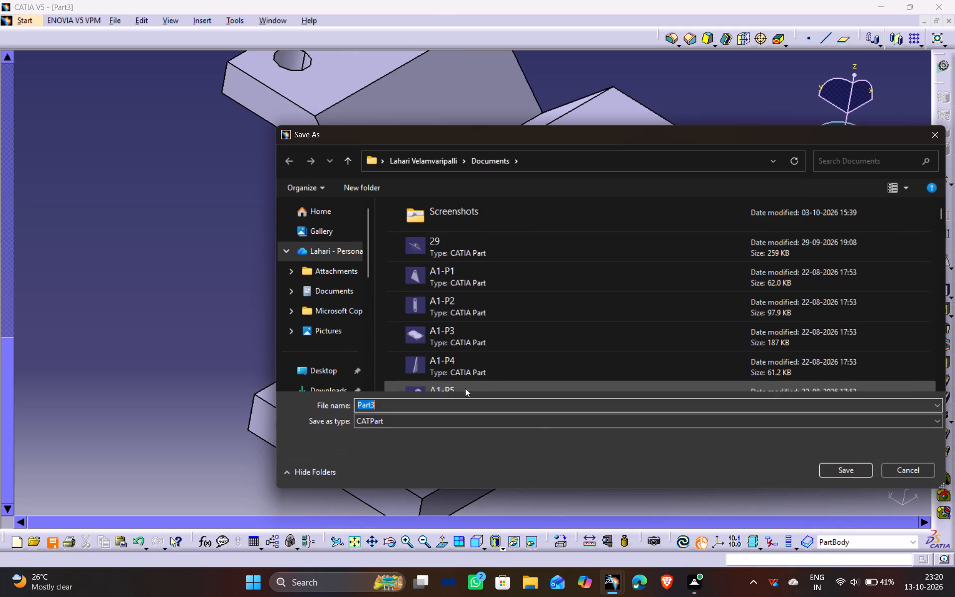
{"action": "key", "text": "BackSpace"}
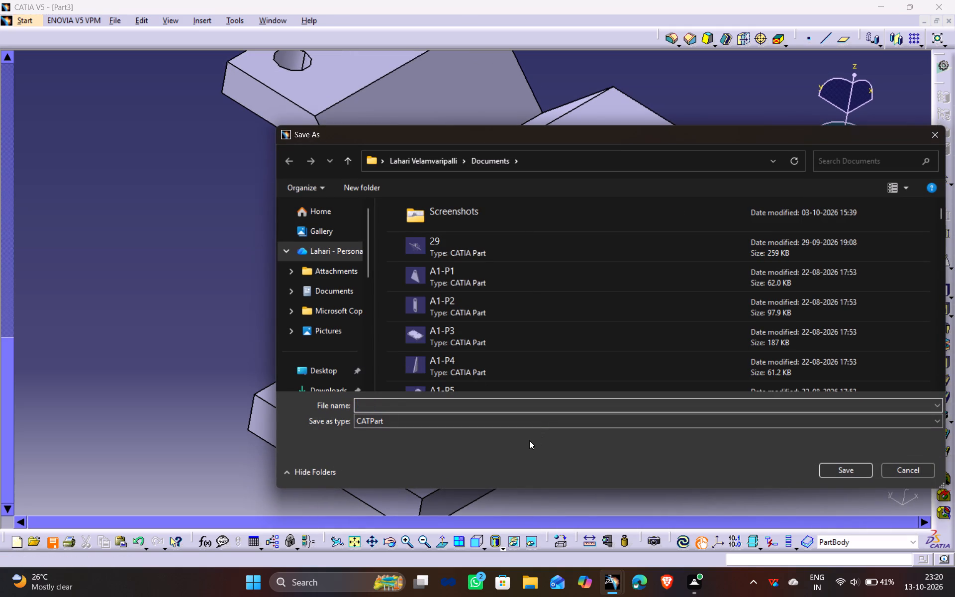
{"action": "key", "text": "shift+p"}
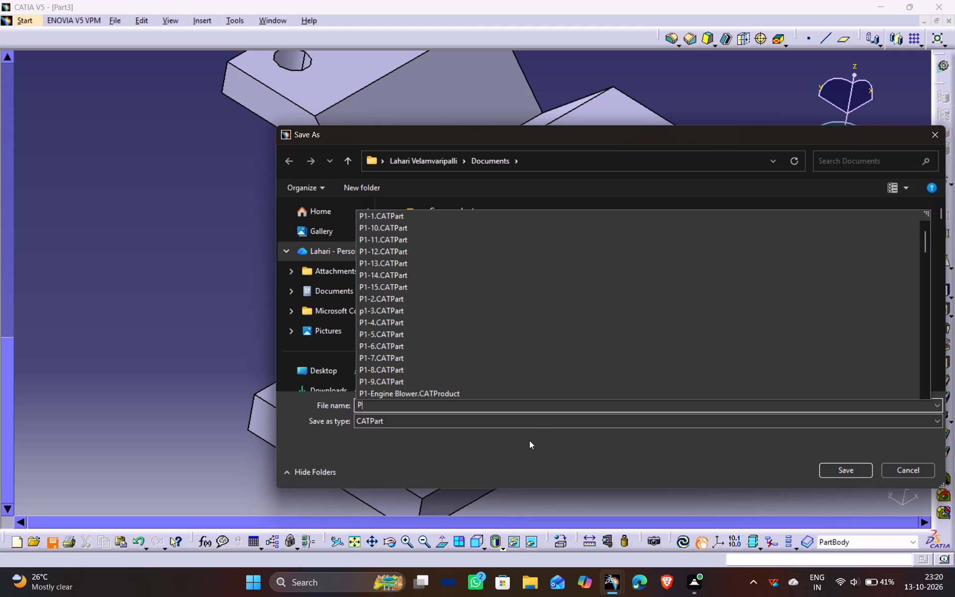
{"action": "key", "text": "BackSpace"}
{"action": "type", "text": "A30-"}
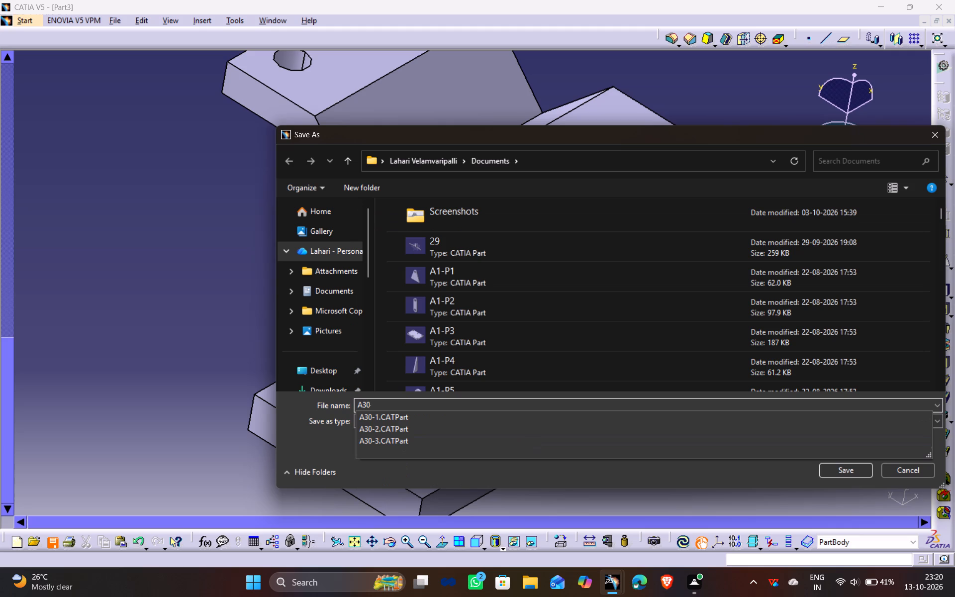
{"action": "key", "text": "4"}
{"action": "key", "text": "Return"}
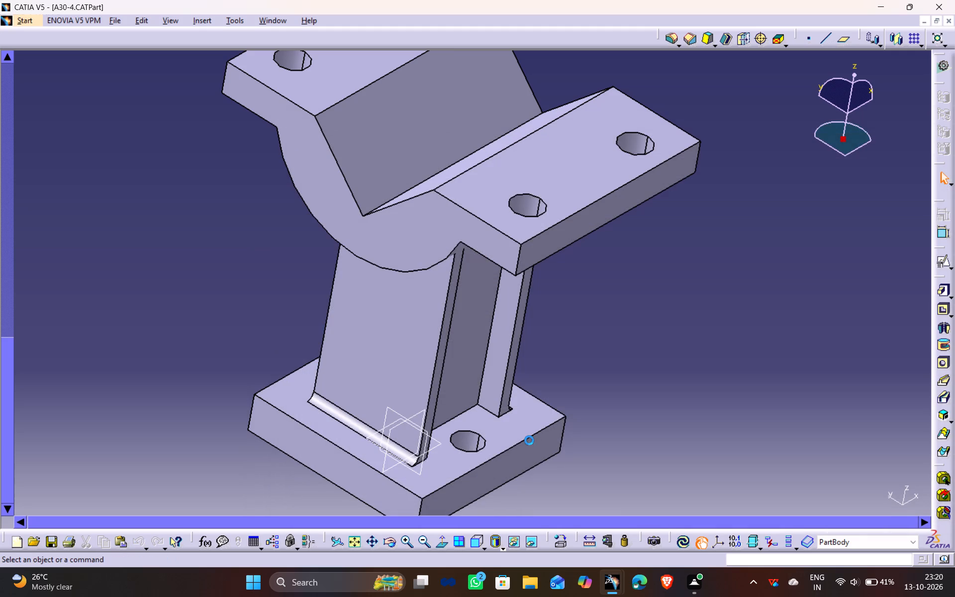
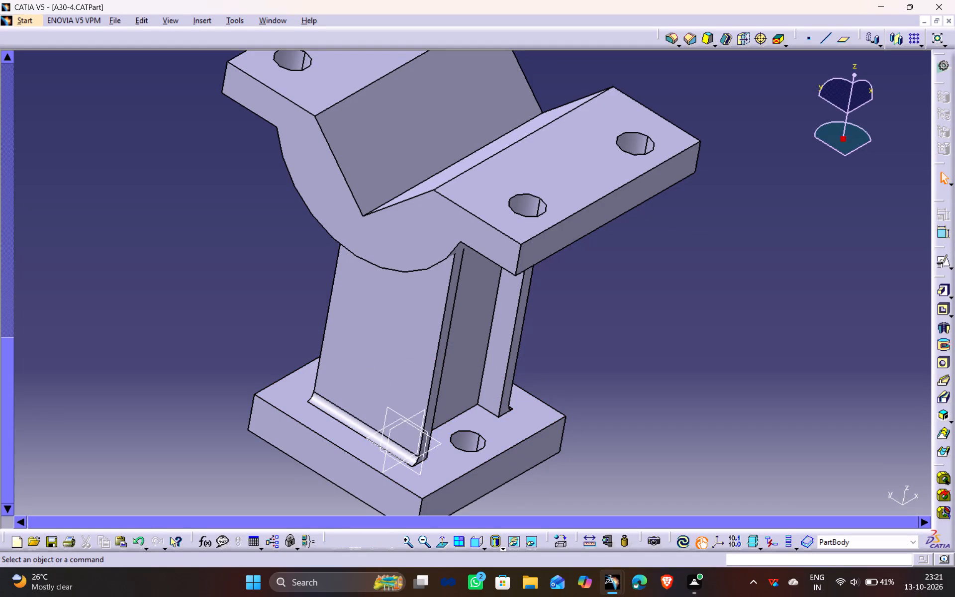
Close the A30-4 part and create a new empty part in Part Design.
{"action": "left_click", "coordinate": [948, 19]}
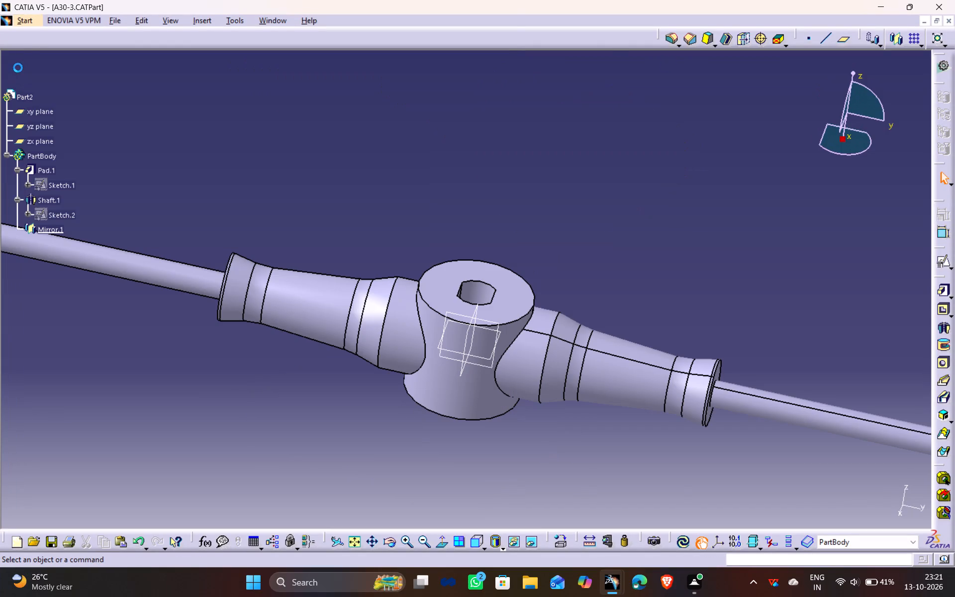
{"action": "left_click", "coordinate": [30, 19]}
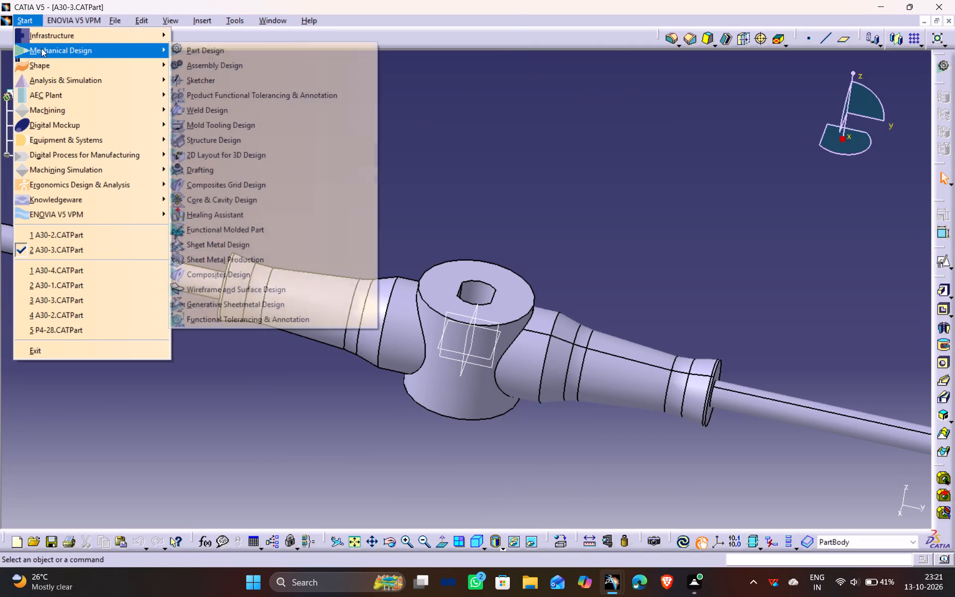
{"action": "left_click", "coordinate": [195, 47]}
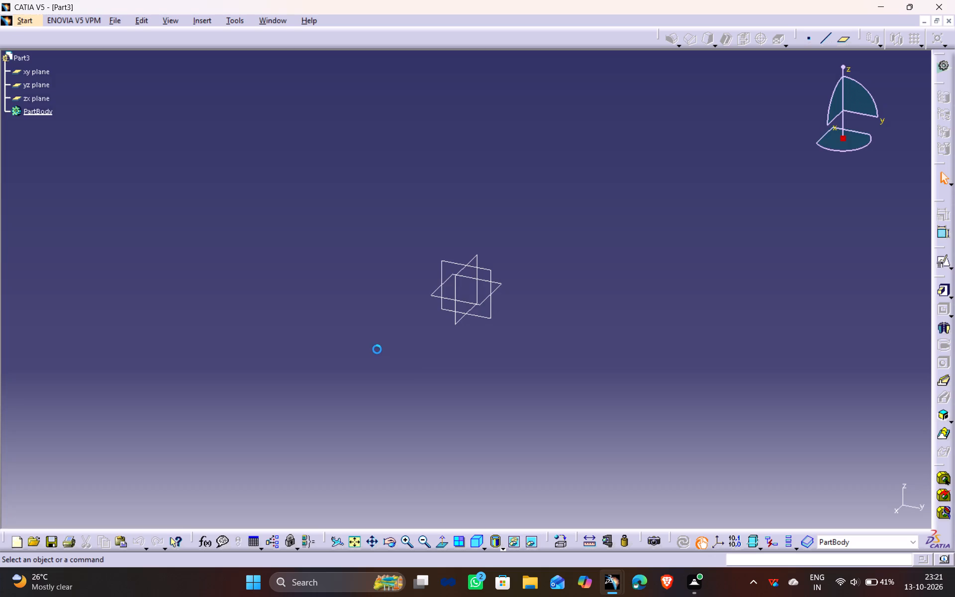
Open a positioned sketch on the yz plane of the new part.
{"action": "left_click", "coordinate": [491, 274]}
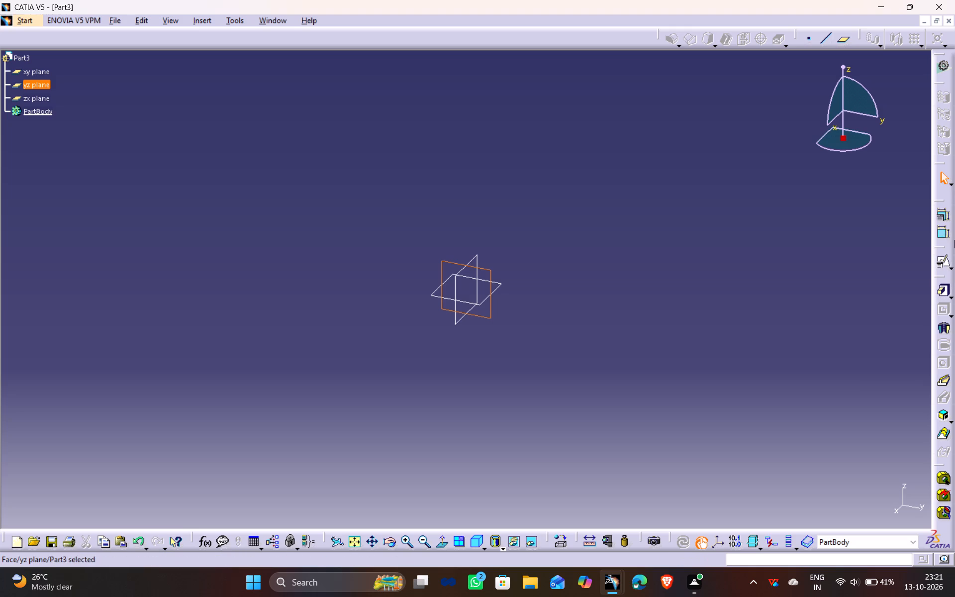
{"action": "left_click", "coordinate": [944, 292]}
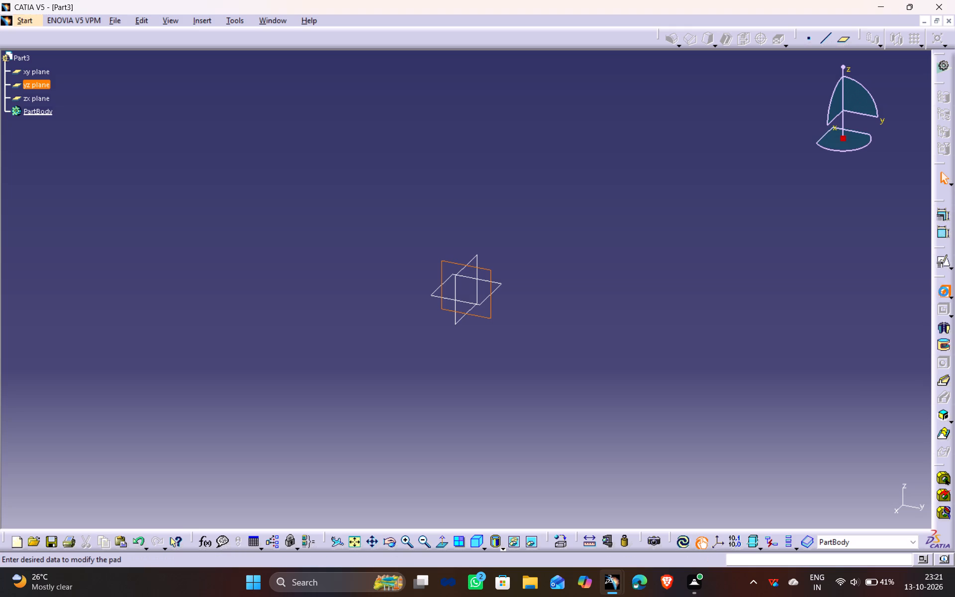
{"action": "left_click", "coordinate": [915, 318]}
{"action": "left_click", "coordinate": [942, 267]}
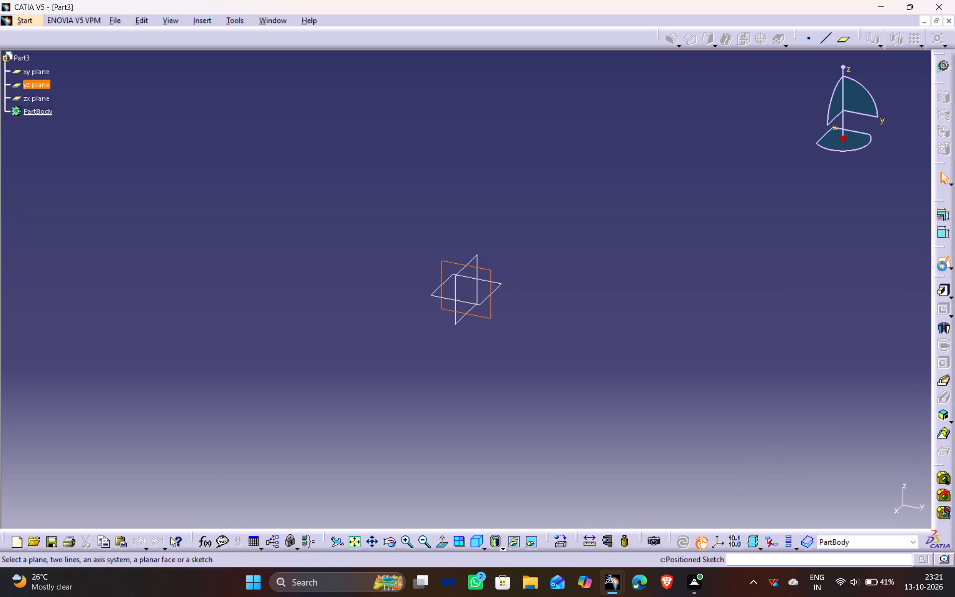
{"action": "left_click", "coordinate": [851, 504]}
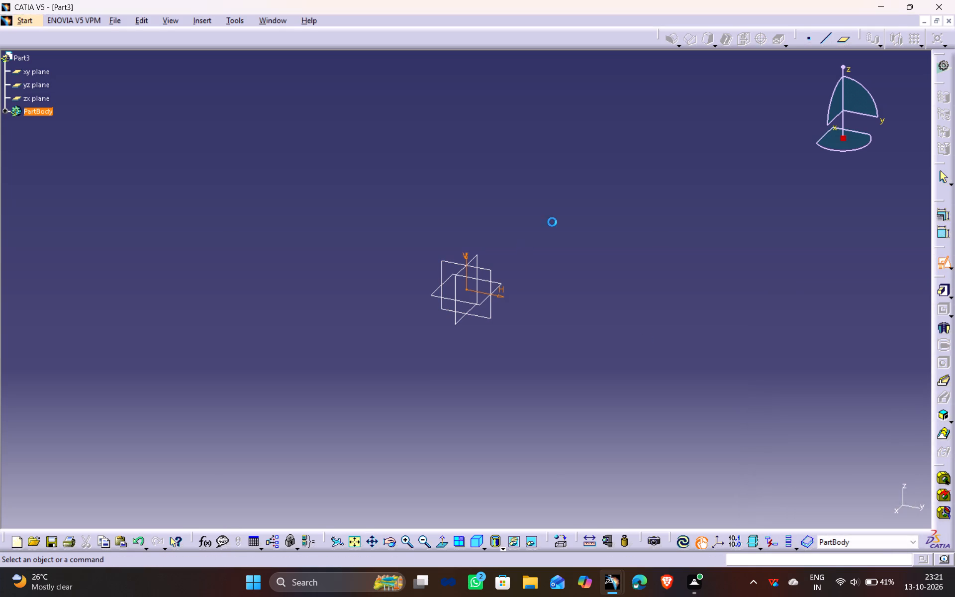
Sketch a closed seven-line profile from the origin, about 55 mm tall and 17 mm wide, with a V-shaped notch meeting the V axis.
{"action": "middle_click_drag", "start_coordinate": [515, 191], "coordinate": [544, 314]}
{"action": "middle_click_drag", "start_coordinate": [535, 479], "coordinate": [535, 462], "text": "ctrl"}
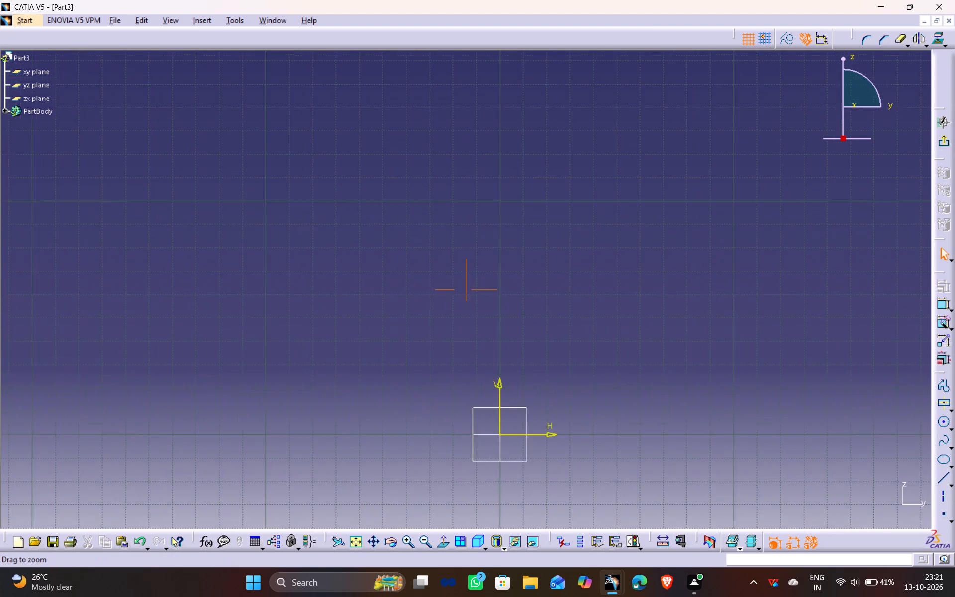
{"action": "middle_click_drag", "start_coordinate": [535, 462], "coordinate": [534, 427], "text": "ctrl"}
{"action": "scroll", "coordinate": [534, 427], "scroll_direction": "down", "scroll_amount": 1}
{"action": "middle_click_drag", "start_coordinate": [568, 425], "coordinate": [497, 258]}
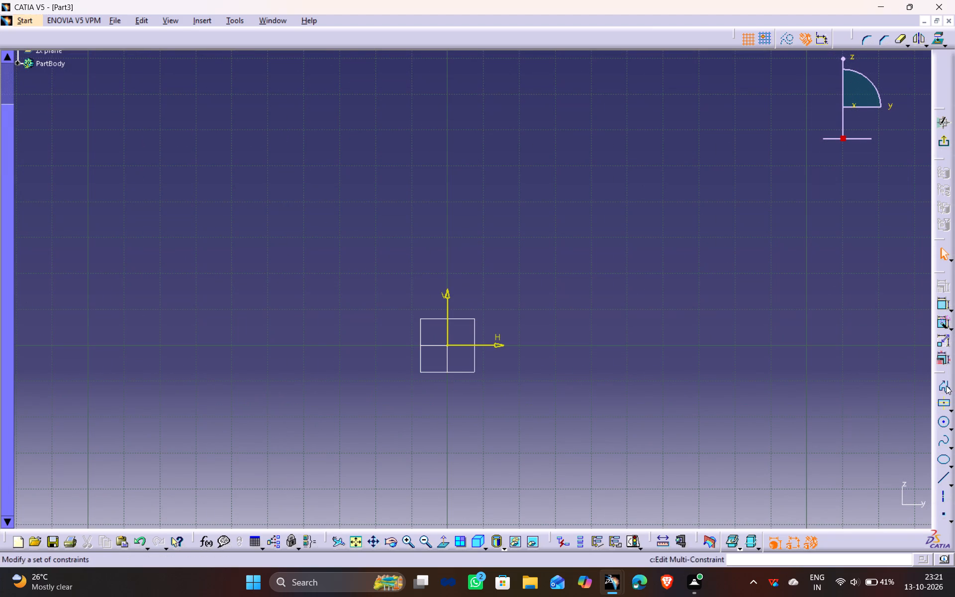
{"action": "left_click", "coordinate": [946, 385]}
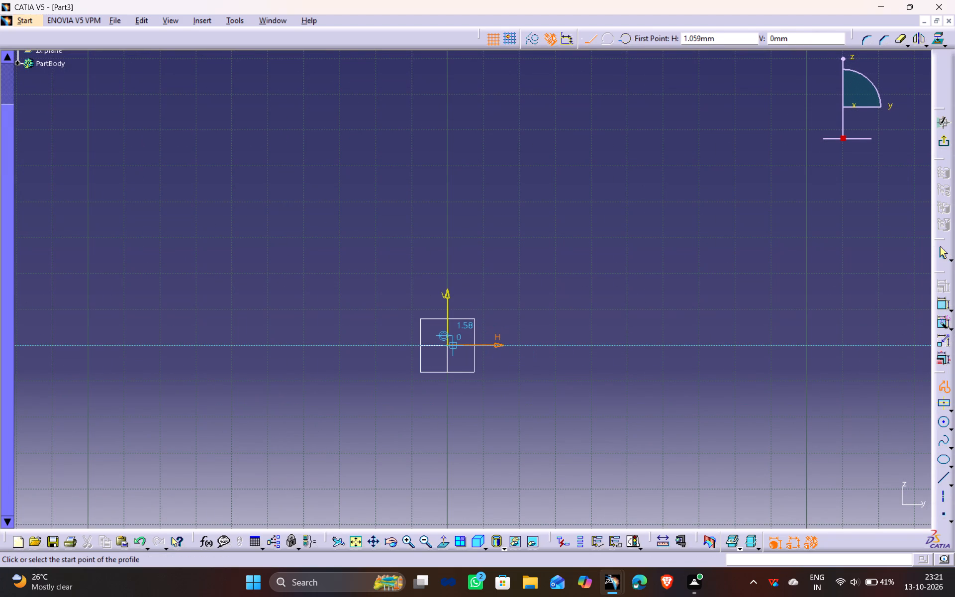
{"action": "left_click", "coordinate": [450, 346]}
{"action": "left_click", "coordinate": [448, 304]}
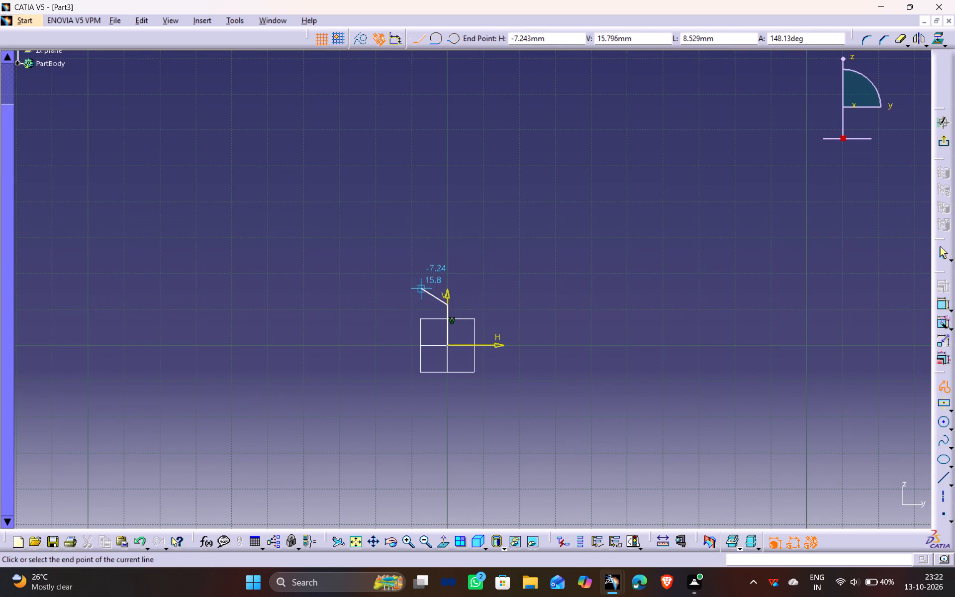
{"action": "left_click", "coordinate": [396, 271]}
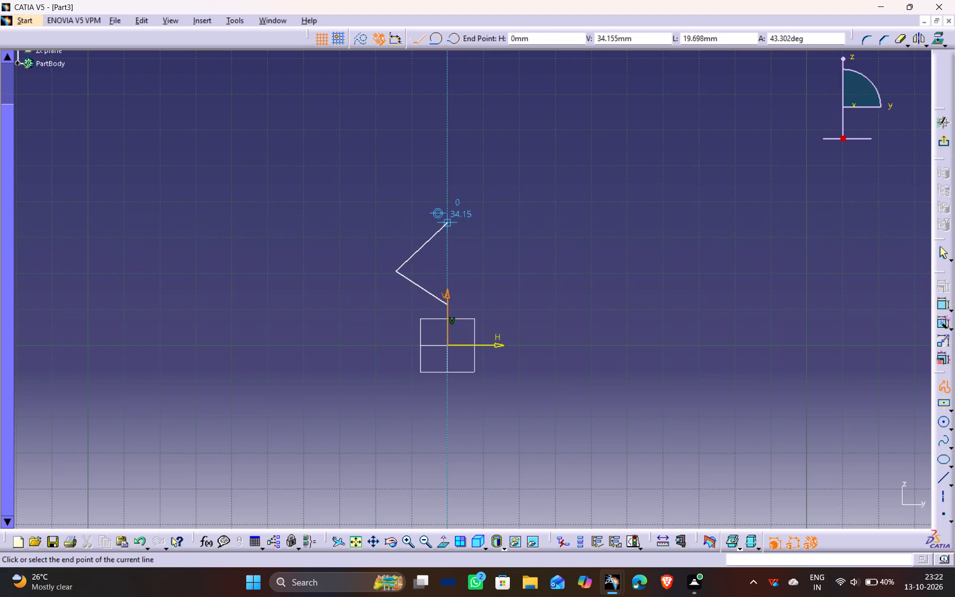
{"action": "left_click", "coordinate": [449, 187]}
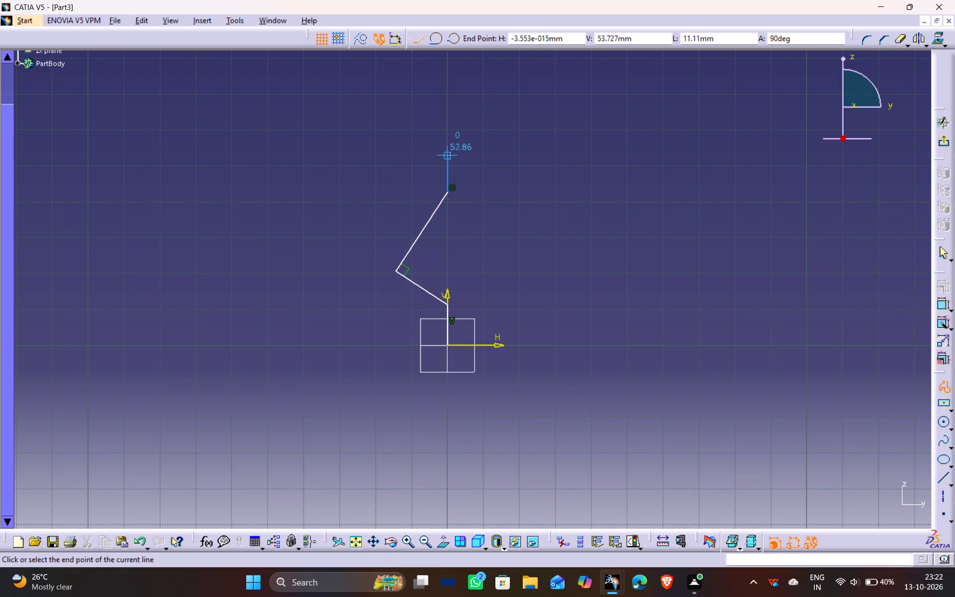
{"action": "left_click", "coordinate": [448, 146]}
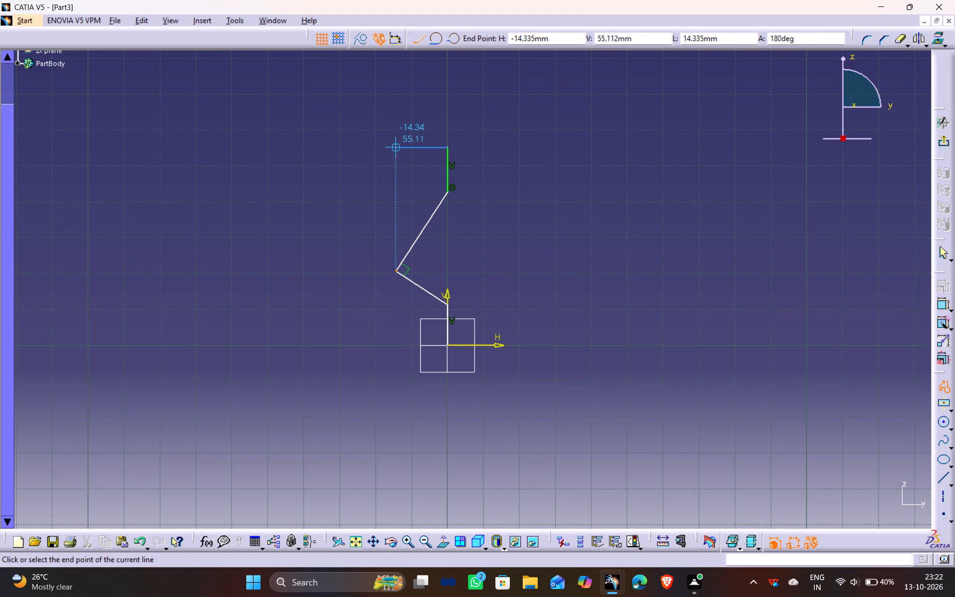
{"action": "left_click", "coordinate": [385, 151]}
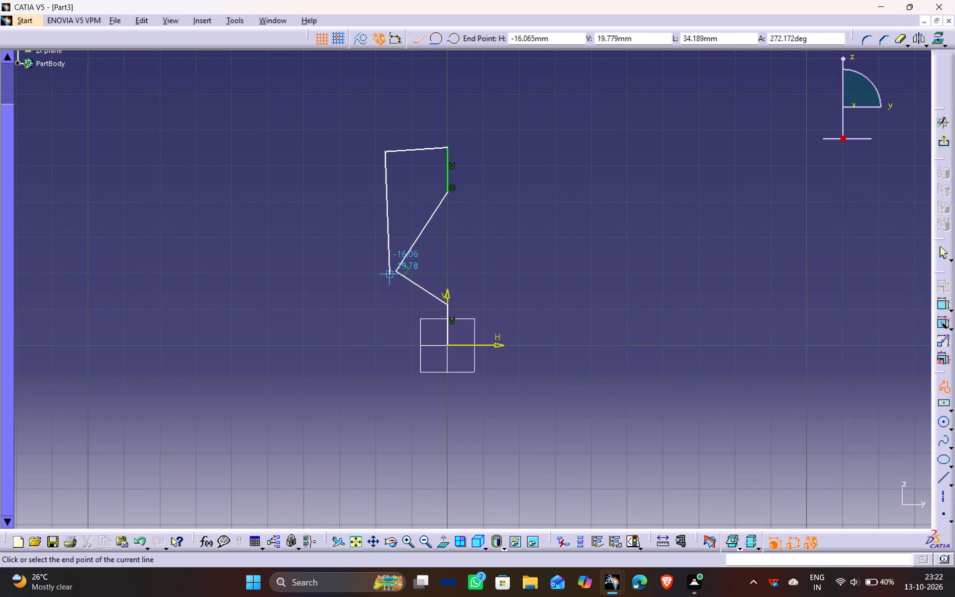
{"action": "left_click", "coordinate": [385, 346]}
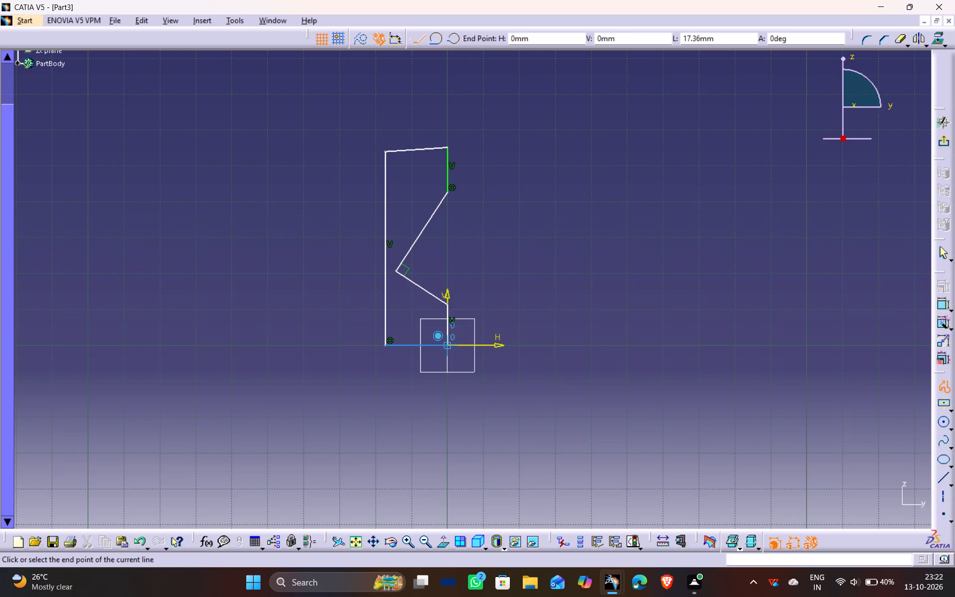
{"action": "left_click", "coordinate": [448, 346]}
{"action": "left_click", "coordinate": [482, 218]}
Apply a horizontal constraint to the profile's slightly tilted top line.
{"action": "left_click", "coordinate": [412, 149]}
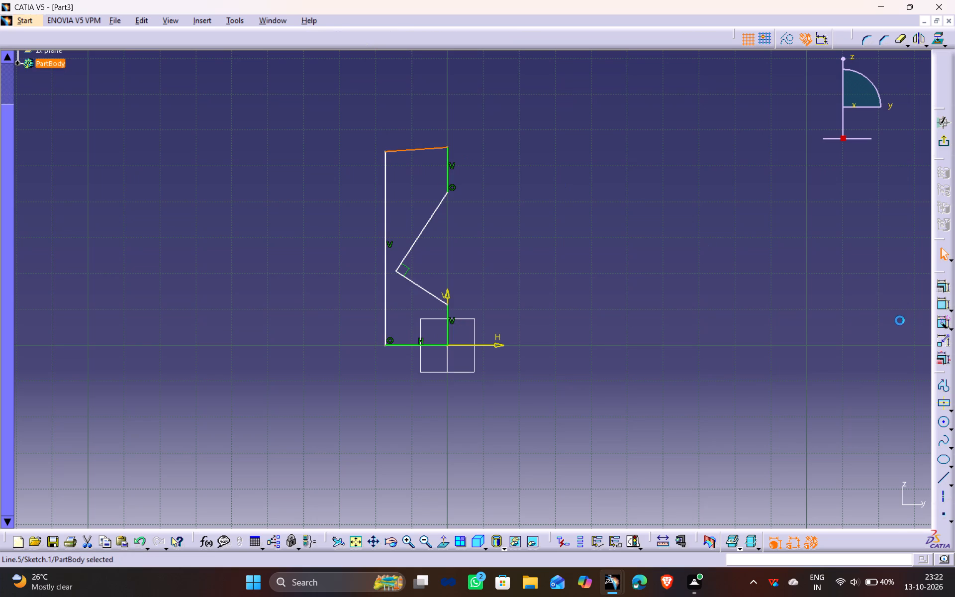
{"action": "left_click", "coordinate": [940, 289]}
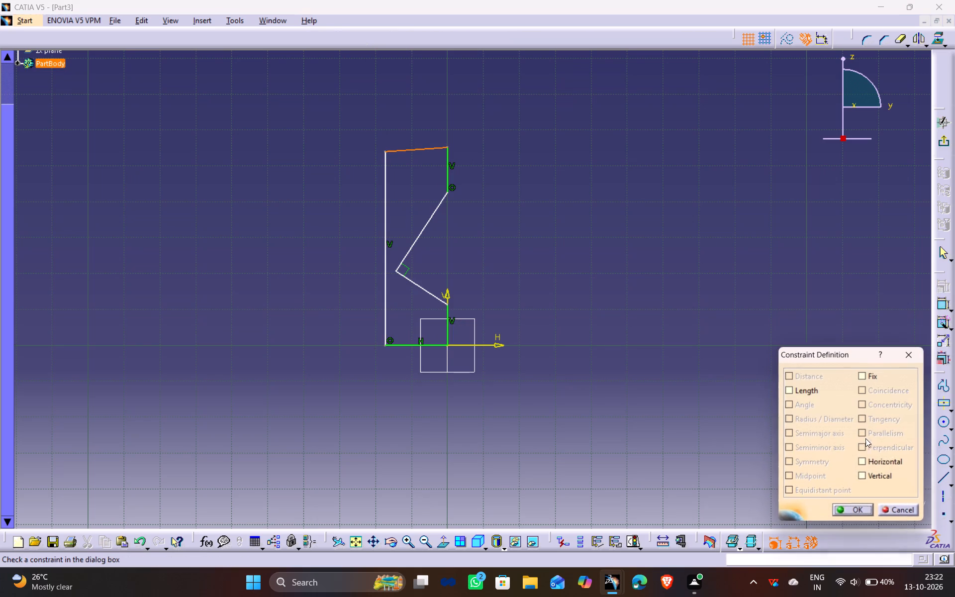
{"action": "left_click", "coordinate": [874, 461]}
{"action": "left_click", "coordinate": [849, 507]}
{"action": "left_click", "coordinate": [575, 303]}
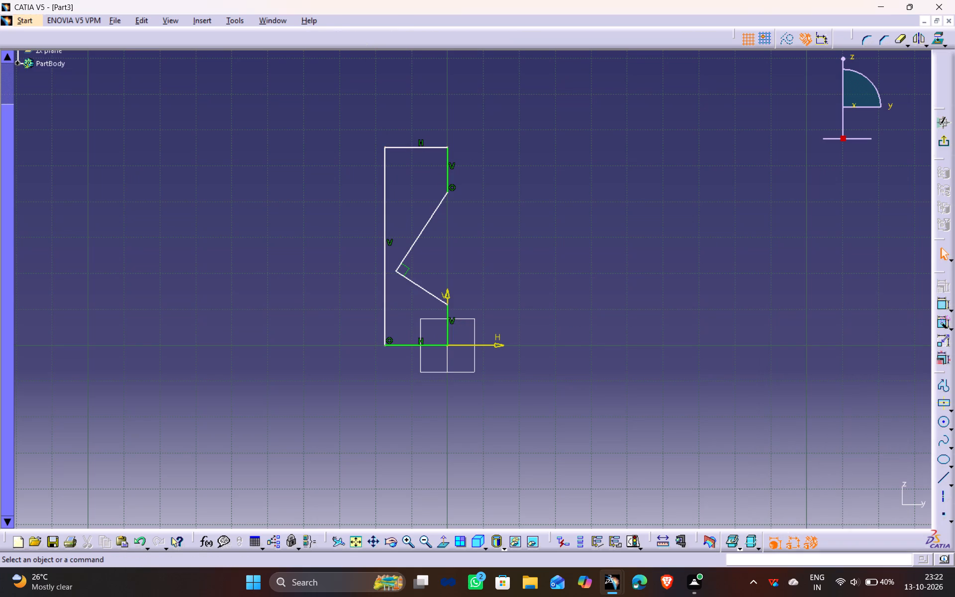
Move the notch's lower slanted line upward.
{"action": "left_click_drag", "start_coordinate": [430, 294], "coordinate": [424, 275]}
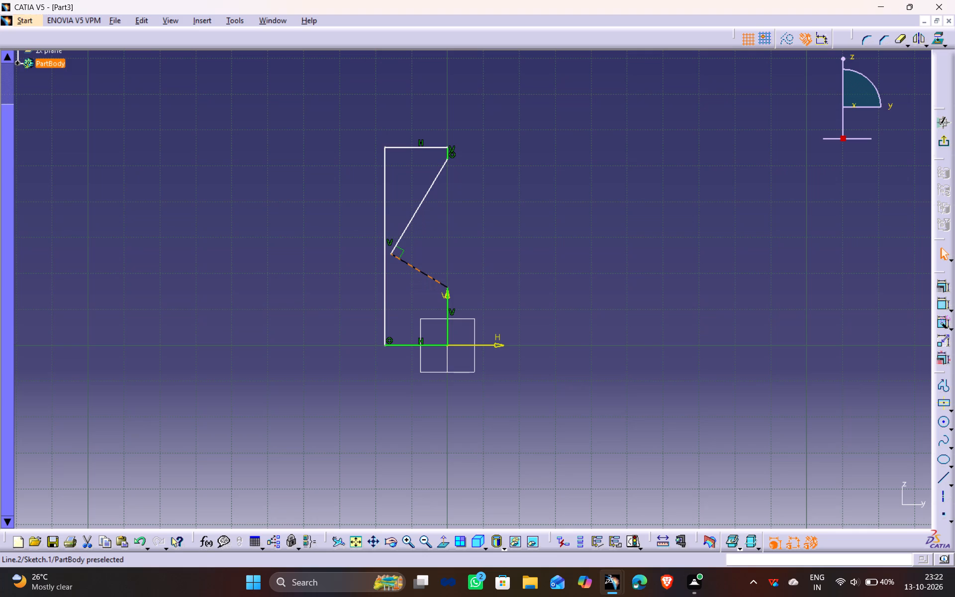
Delete the bottom outer corner's coincidence with the H axis and the horizontal and vertical constraints on the lines meeting at the origin.
{"action": "middle_click_drag", "start_coordinate": [445, 228], "coordinate": [444, 257], "text": "ctrl"}
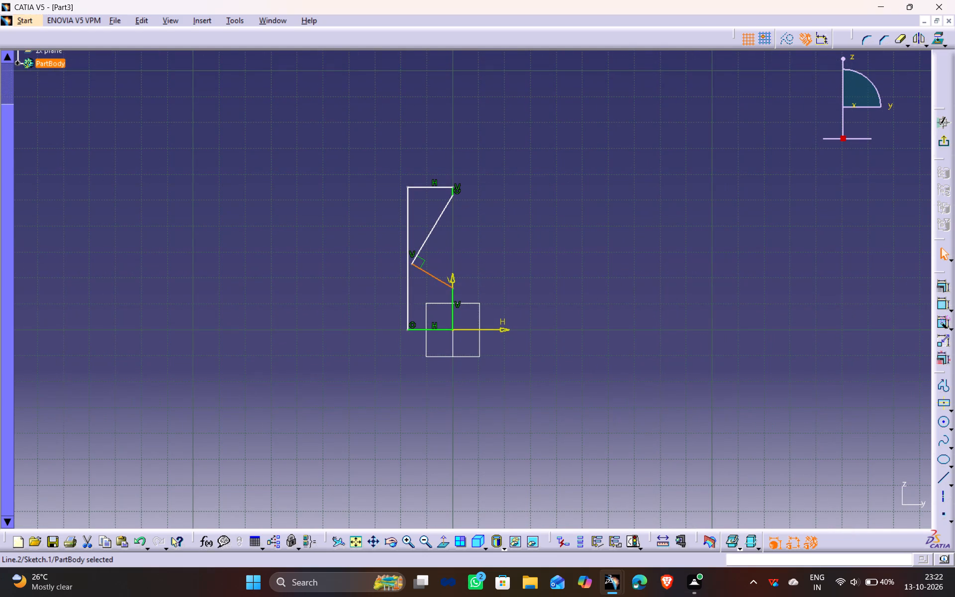
{"action": "middle_click_drag", "start_coordinate": [476, 411], "coordinate": [469, 332], "text": "ctrl"}
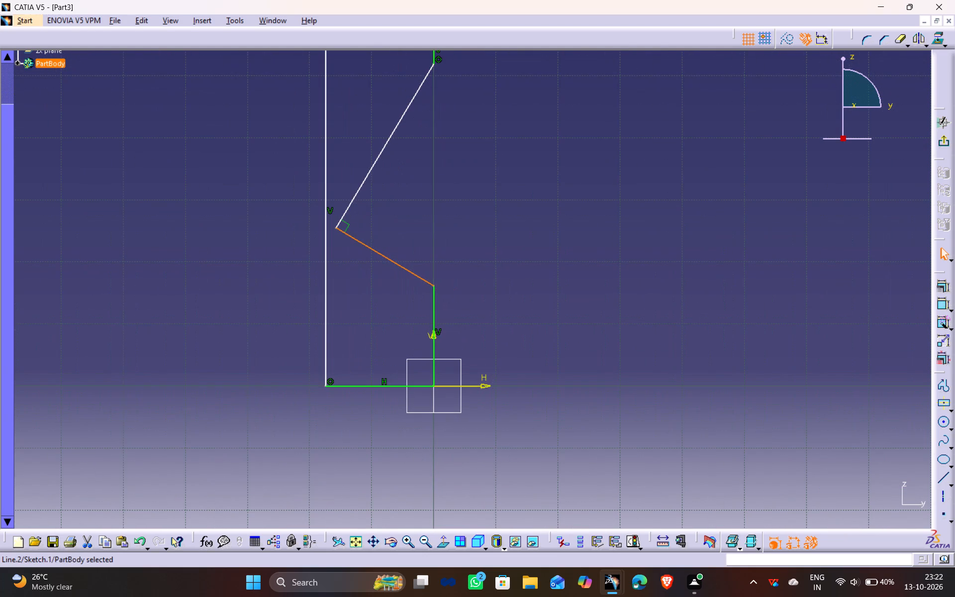
{"action": "left_click", "coordinate": [331, 379]}
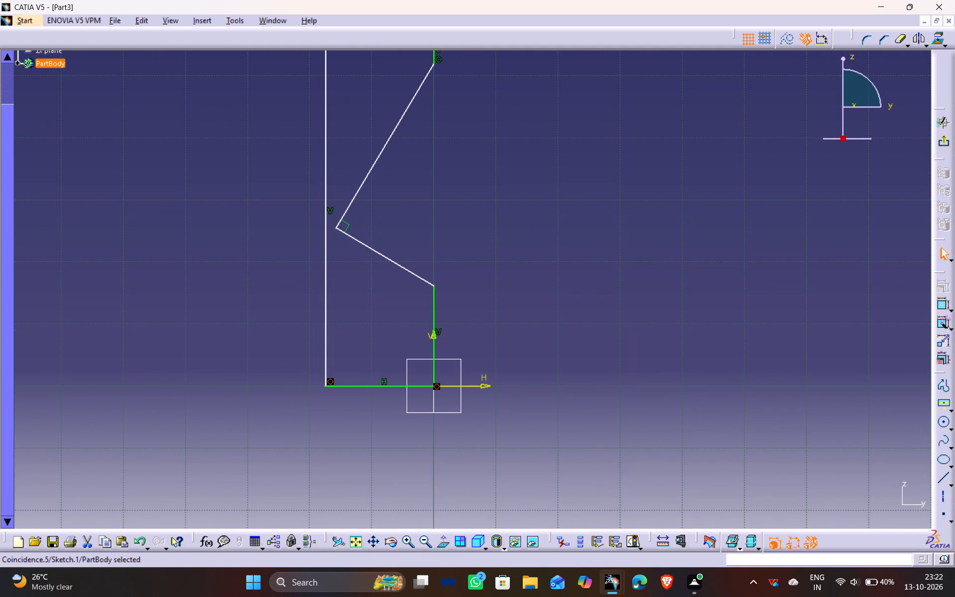
{"action": "key", "text": "Delete"}
{"action": "key", "text": "Delete"}
{"action": "left_click_drag", "start_coordinate": [398, 383], "coordinate": [398, 402]}
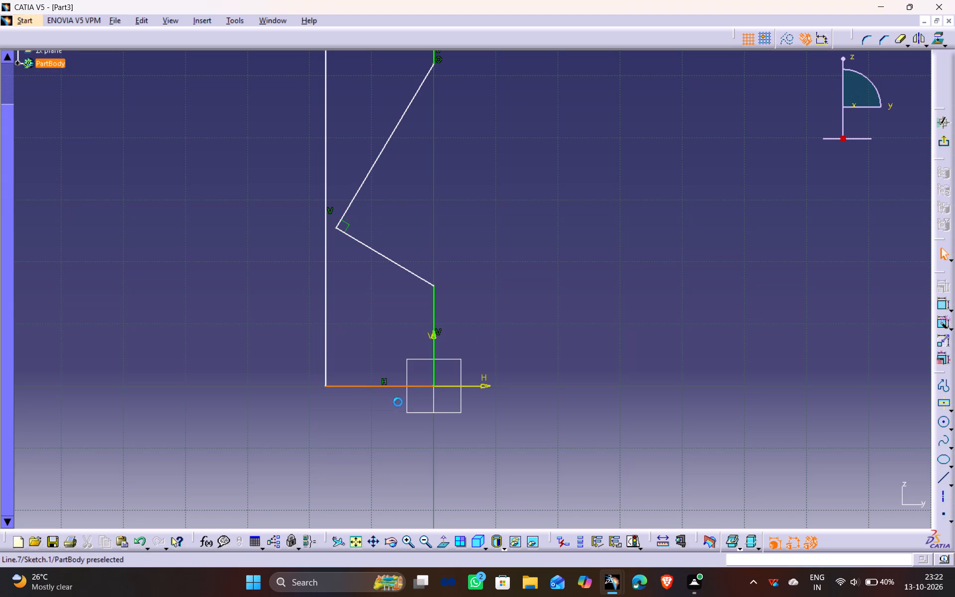
{"action": "left_click_drag", "start_coordinate": [398, 402], "coordinate": [396, 424]}
{"action": "left_click", "coordinate": [386, 379]}
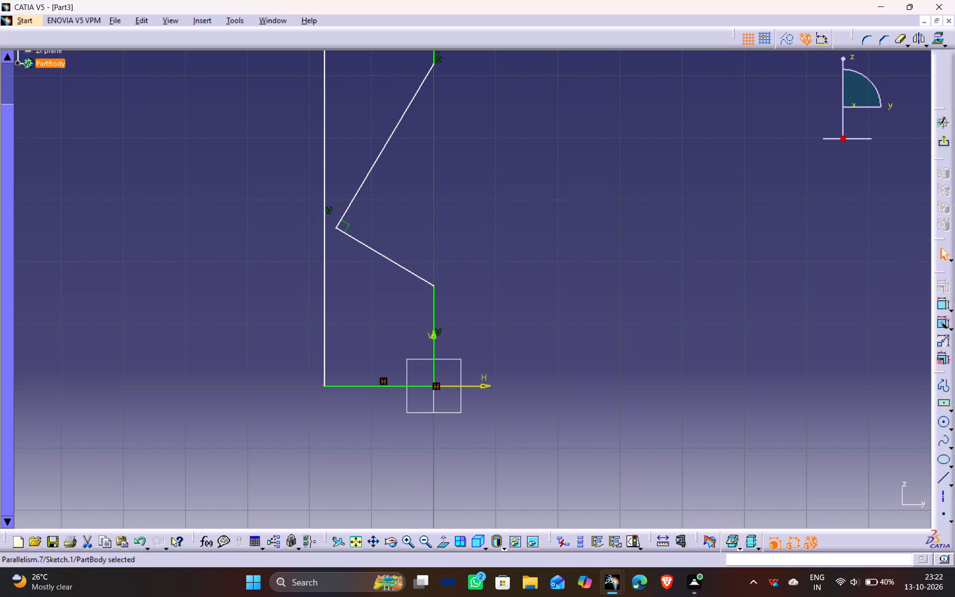
{"action": "key", "text": "Delete"}
{"action": "left_click", "coordinate": [437, 333]}
{"action": "key", "text": "Delete"}
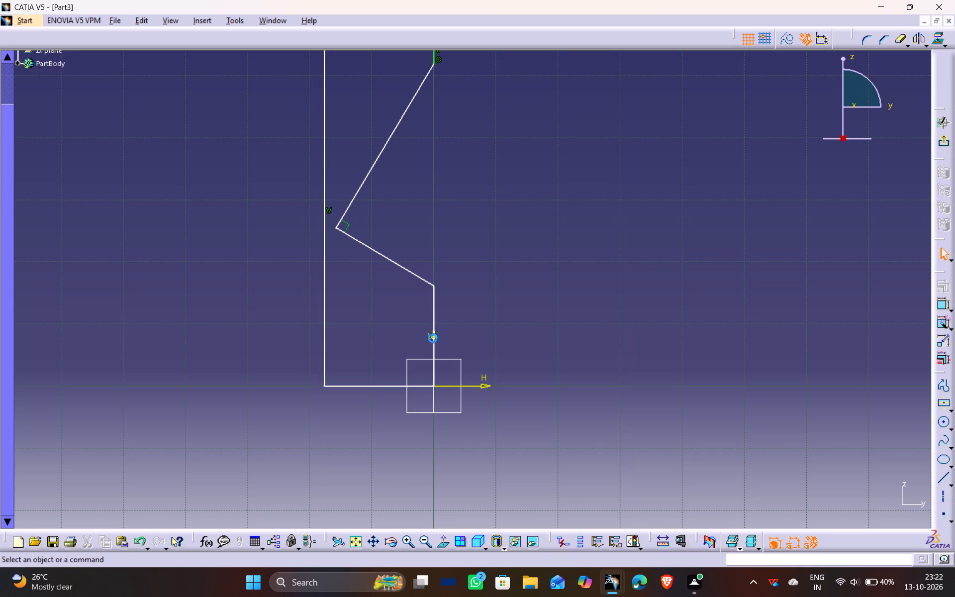
Pull the two lines meeting at the origin off the axes and delete both of them.
{"action": "left_click_drag", "start_coordinate": [433, 332], "coordinate": [443, 338]}
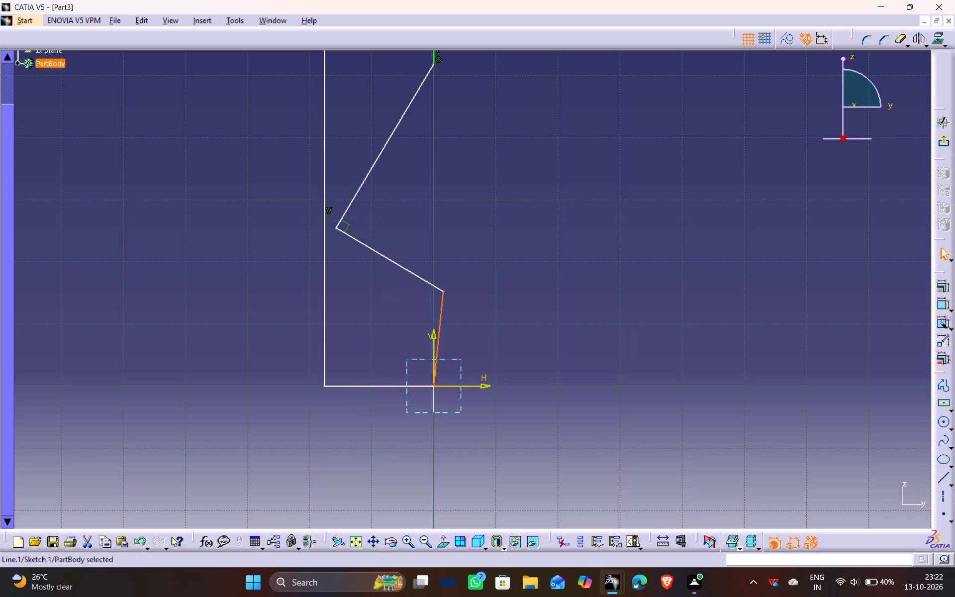
{"action": "left_click_drag", "start_coordinate": [409, 387], "coordinate": [411, 423]}
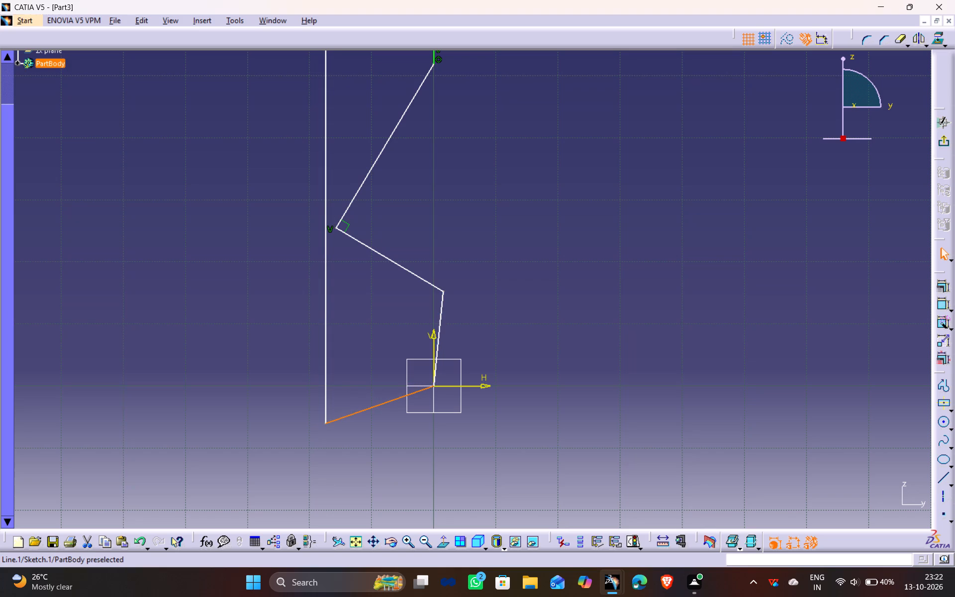
{"action": "left_click", "coordinate": [434, 376]}
{"action": "key", "text": "Delete"}
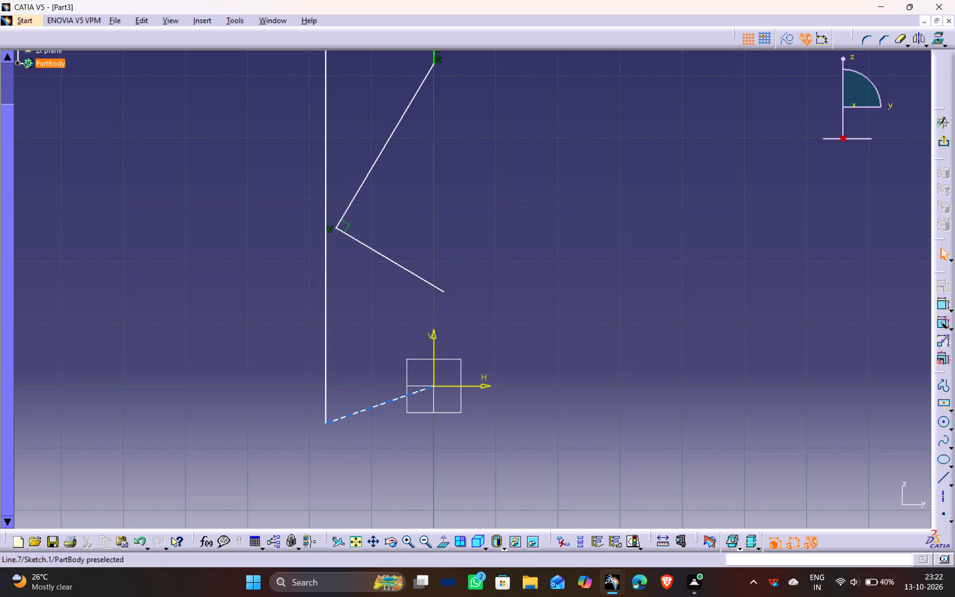
{"action": "left_click", "coordinate": [407, 393]}
{"action": "key", "text": "Delete"}
Lower the corner between the two slanted lines to the H axis and make it coincident with that axis.
{"action": "left_click_drag", "start_coordinate": [336, 227], "coordinate": [357, 388]}
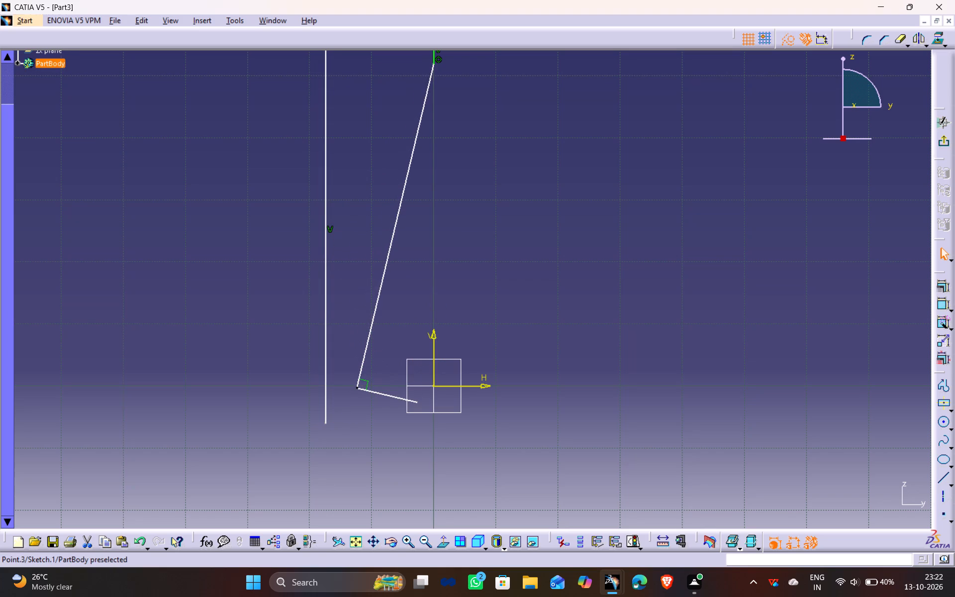
{"action": "left_click_drag", "start_coordinate": [357, 388], "coordinate": [356, 383]}
{"action": "left_click", "coordinate": [452, 387], "text": "ctrl"}
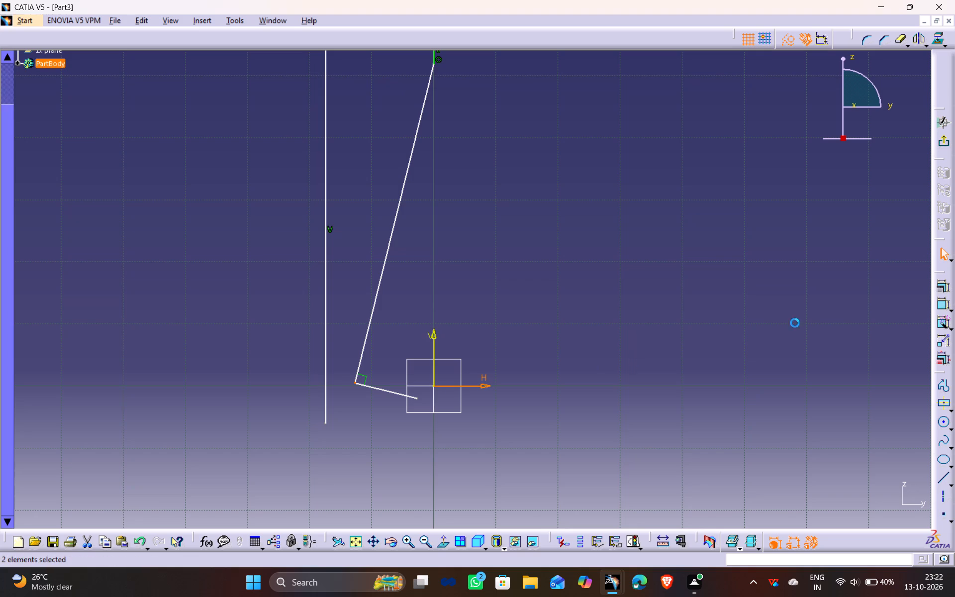
{"action": "left_click", "coordinate": [941, 286]}
{"action": "left_click", "coordinate": [880, 391]}
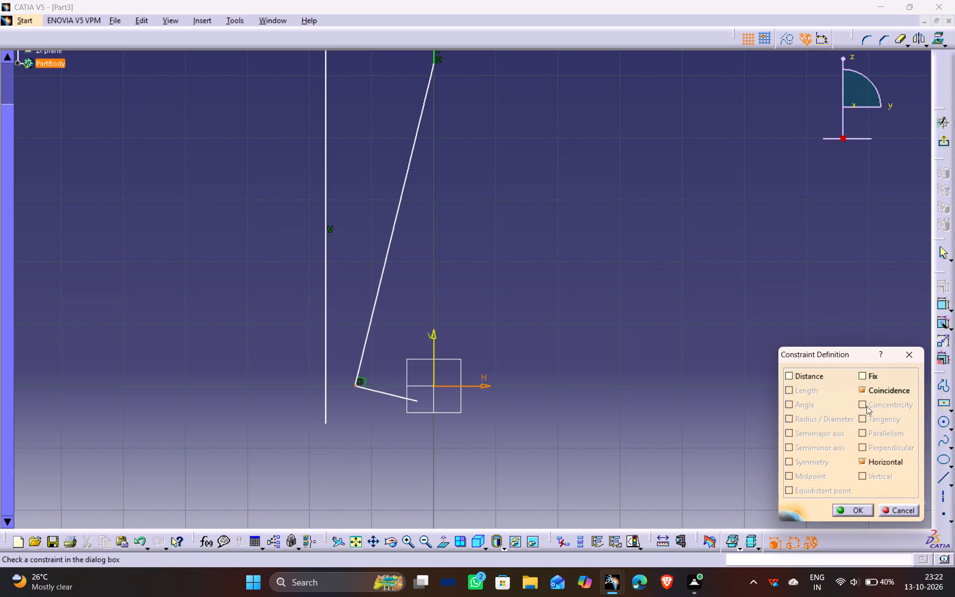
{"action": "left_click", "coordinate": [860, 508]}
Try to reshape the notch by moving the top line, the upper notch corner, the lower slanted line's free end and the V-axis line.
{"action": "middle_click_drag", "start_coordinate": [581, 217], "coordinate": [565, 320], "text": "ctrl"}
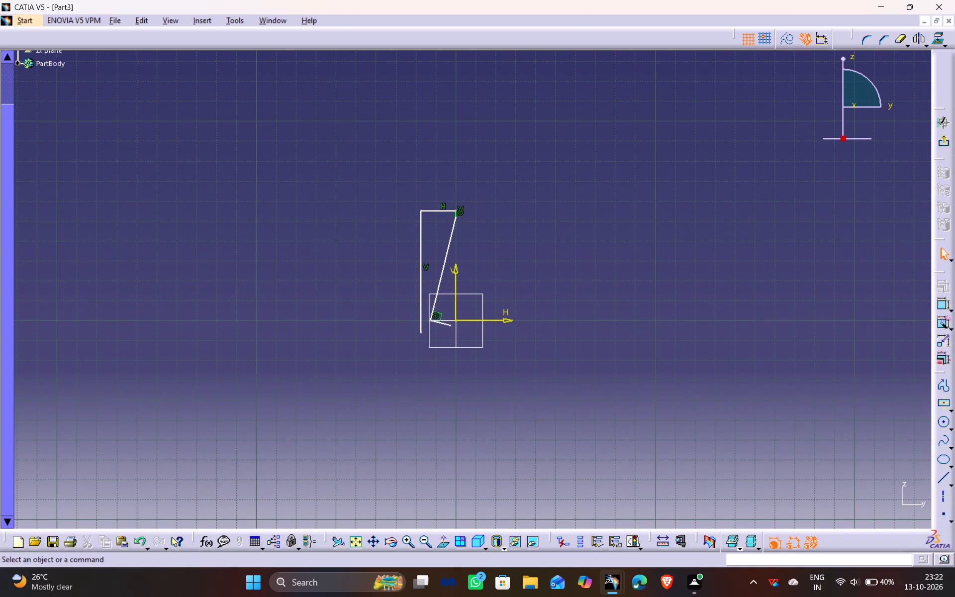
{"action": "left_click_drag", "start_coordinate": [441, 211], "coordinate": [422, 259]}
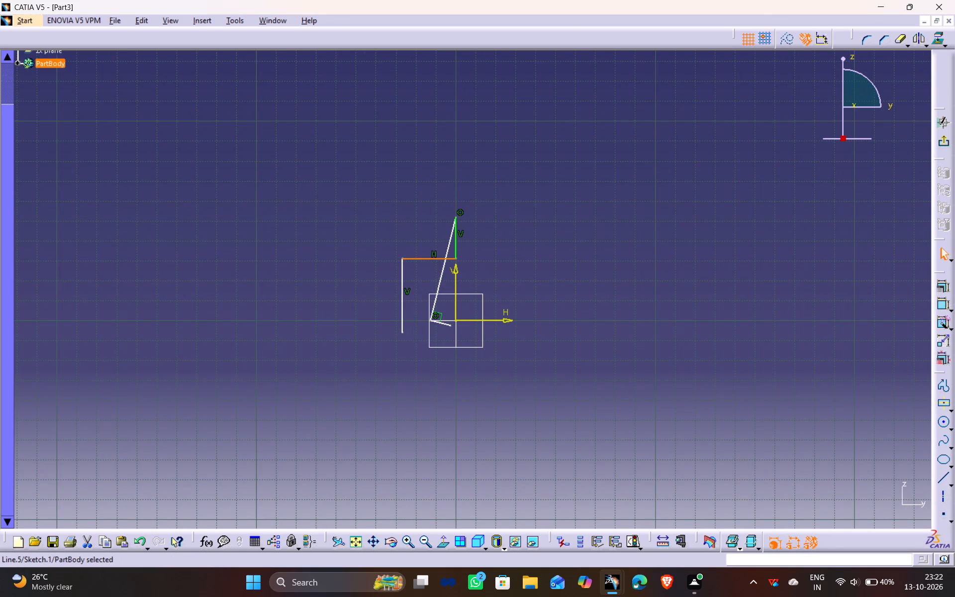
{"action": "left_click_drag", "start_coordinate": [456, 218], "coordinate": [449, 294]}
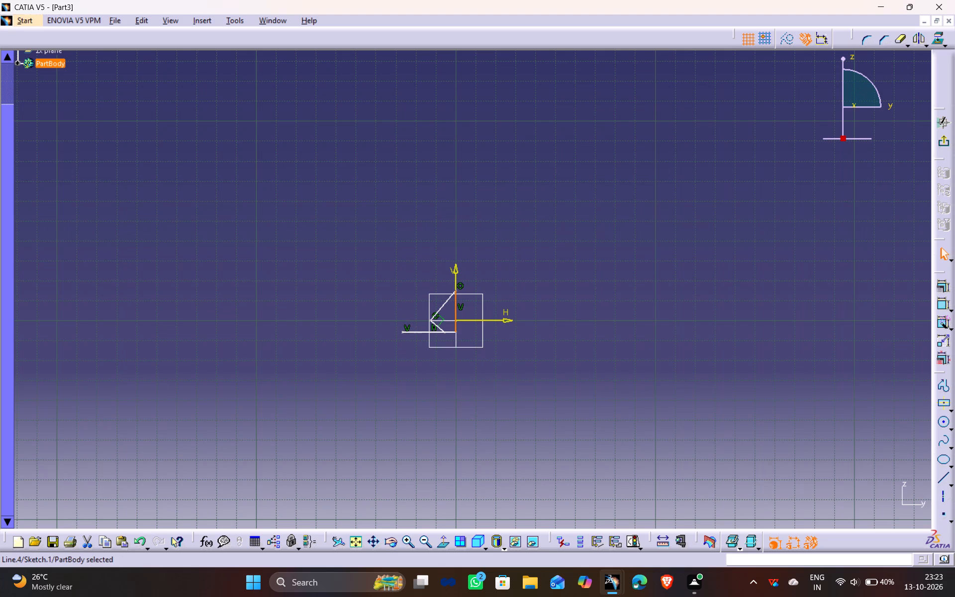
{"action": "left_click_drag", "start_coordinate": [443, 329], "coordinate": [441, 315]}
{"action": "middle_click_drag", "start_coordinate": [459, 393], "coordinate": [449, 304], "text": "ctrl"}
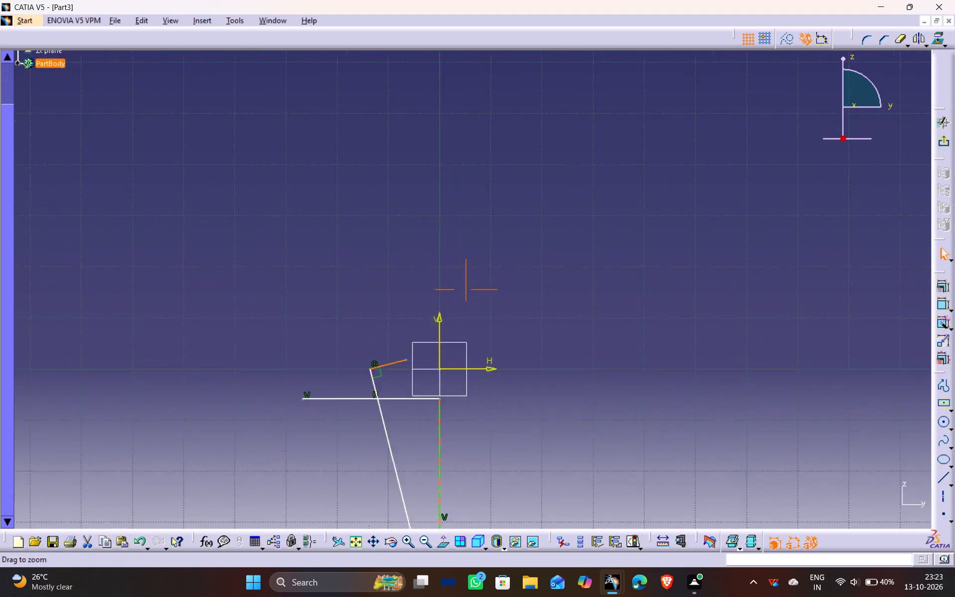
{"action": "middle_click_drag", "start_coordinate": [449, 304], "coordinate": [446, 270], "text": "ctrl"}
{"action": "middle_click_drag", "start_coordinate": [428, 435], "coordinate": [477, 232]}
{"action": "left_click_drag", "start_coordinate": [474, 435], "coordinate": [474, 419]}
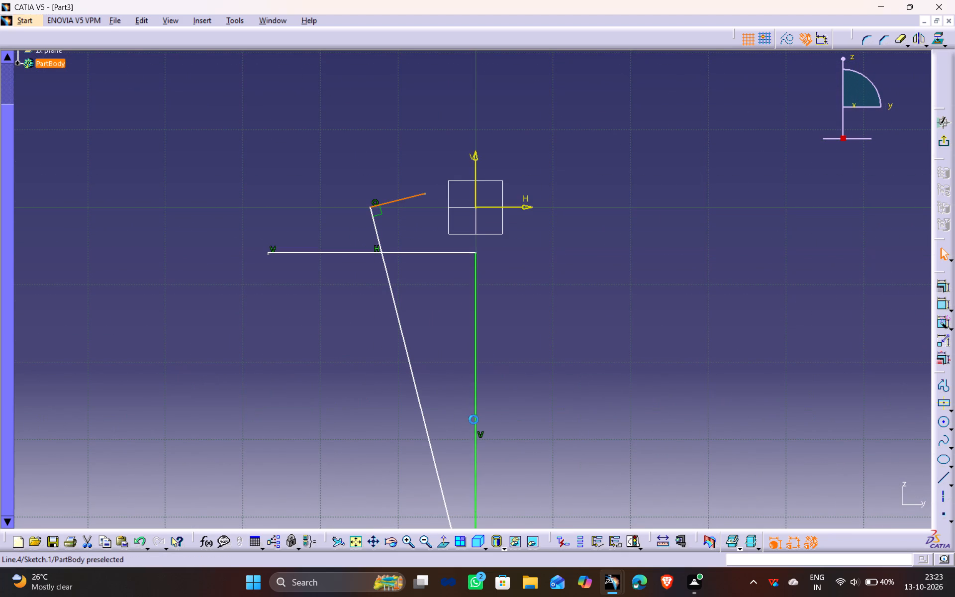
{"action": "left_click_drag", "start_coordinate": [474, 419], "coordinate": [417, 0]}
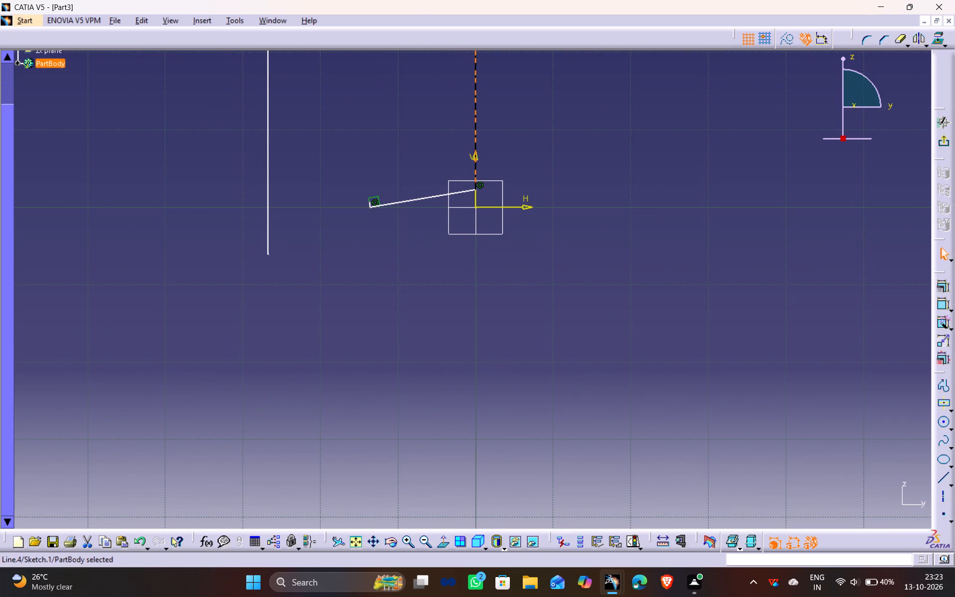
Shift the upper slanted line slightly outward and pull the lower slanted line's free end down close to the V axis, forming a V-shaped notch.
{"action": "middle_click_drag", "start_coordinate": [395, 143], "coordinate": [393, 196], "text": "ctrl"}
{"action": "middle_click_drag", "start_coordinate": [441, 317], "coordinate": [413, 457]}
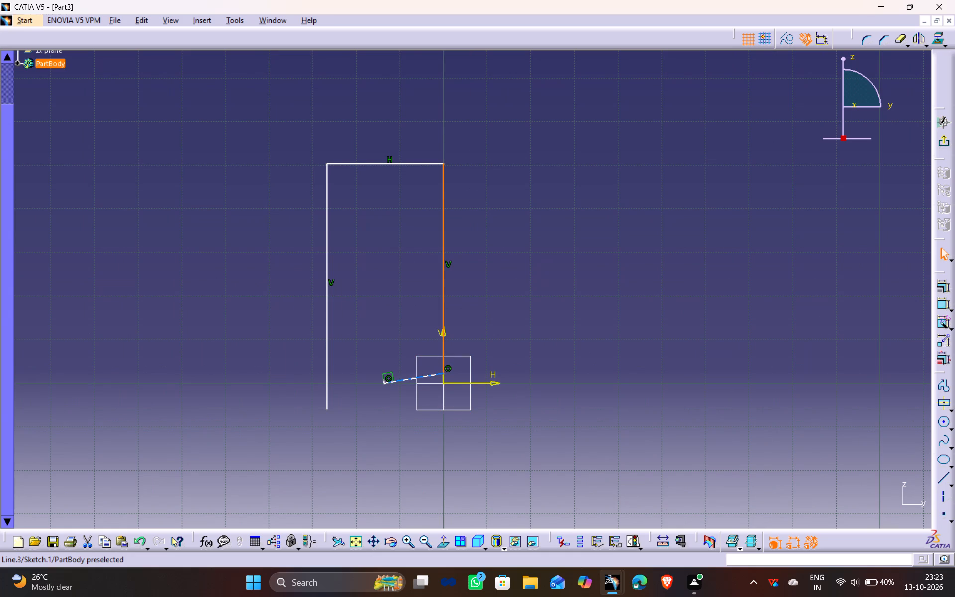
{"action": "left_click_drag", "start_coordinate": [385, 380], "coordinate": [408, 384]}
{"action": "left_click_drag", "start_coordinate": [389, 237], "coordinate": [394, 235]}
{"action": "left_click_drag", "start_coordinate": [394, 234], "coordinate": [394, 235]}
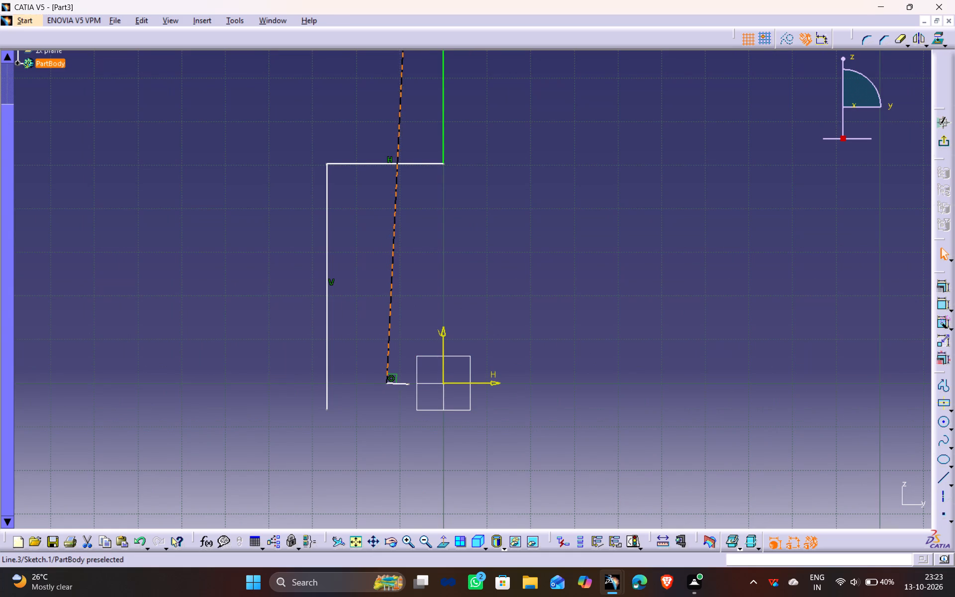
{"action": "left_click_drag", "start_coordinate": [394, 235], "coordinate": [383, 261]}
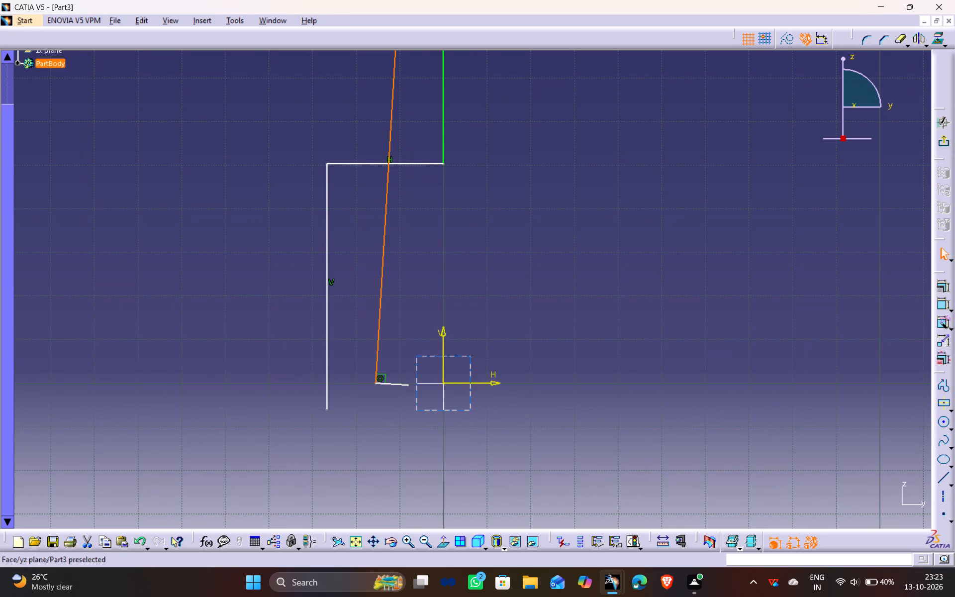
{"action": "left_click", "coordinate": [411, 385]}
{"action": "left_click_drag", "start_coordinate": [409, 383], "coordinate": [401, 420]}
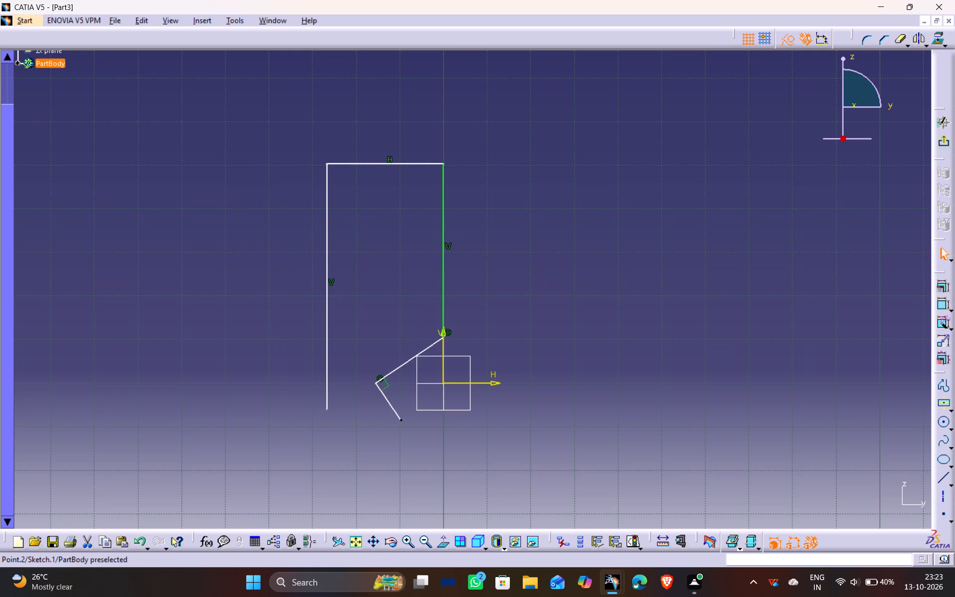
{"action": "left_click_drag", "start_coordinate": [401, 420], "coordinate": [441, 452]}
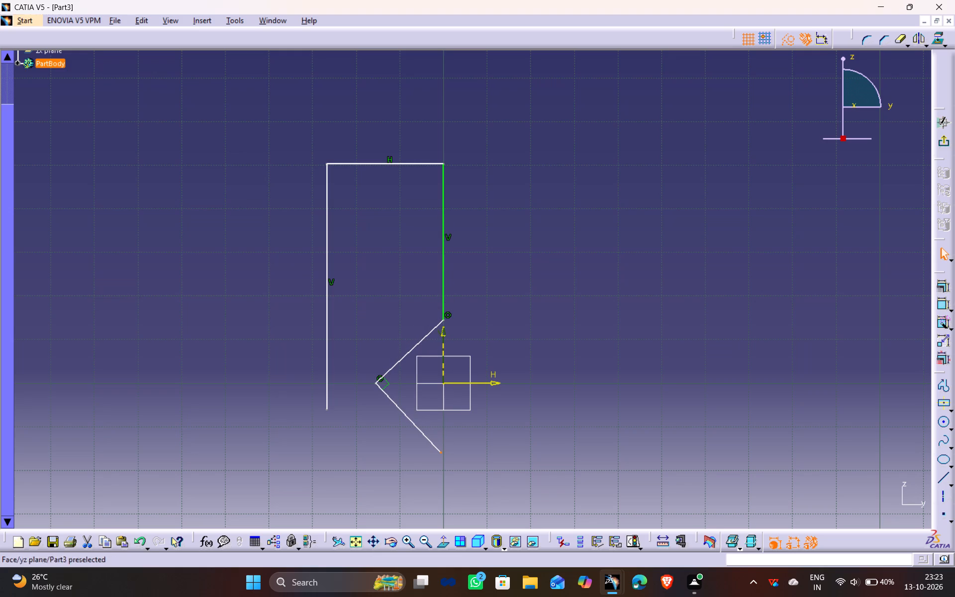
Make the lower slanted line's free end coincident with the V axis.
{"action": "left_click", "coordinate": [442, 341], "text": "ctrl"}
{"action": "left_click", "coordinate": [936, 287]}
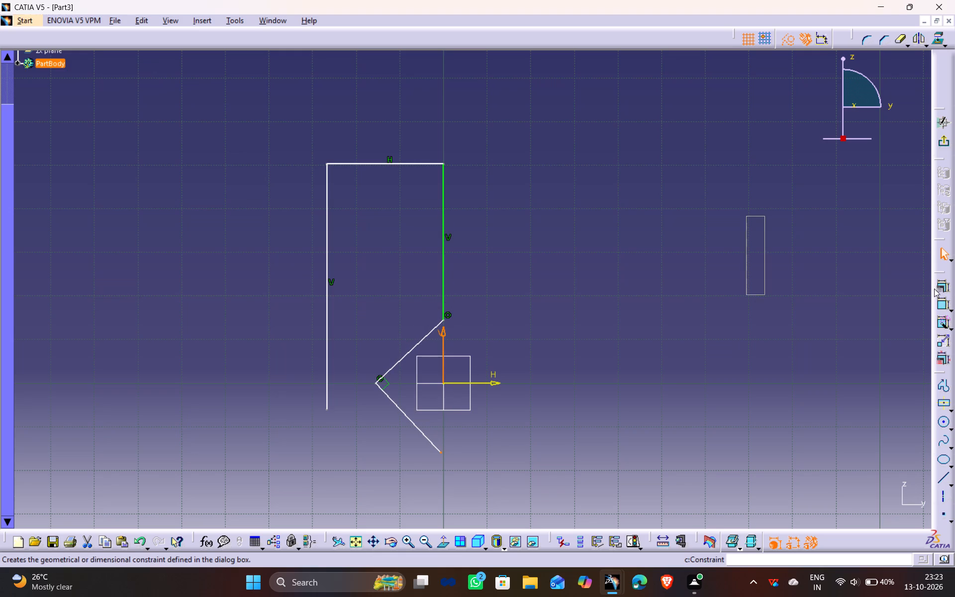
{"action": "left_click", "coordinate": [937, 282]}
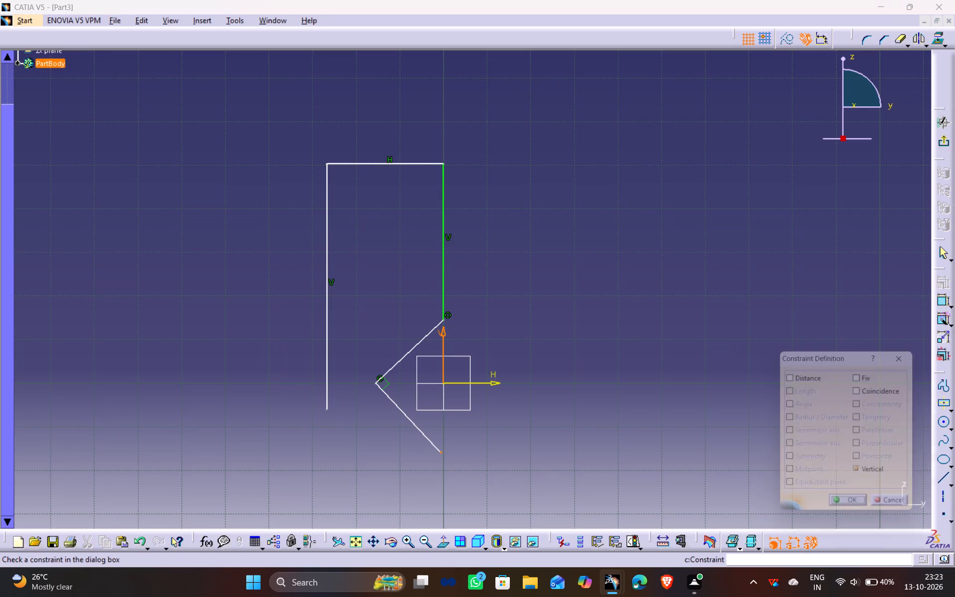
{"action": "left_click", "coordinate": [879, 391]}
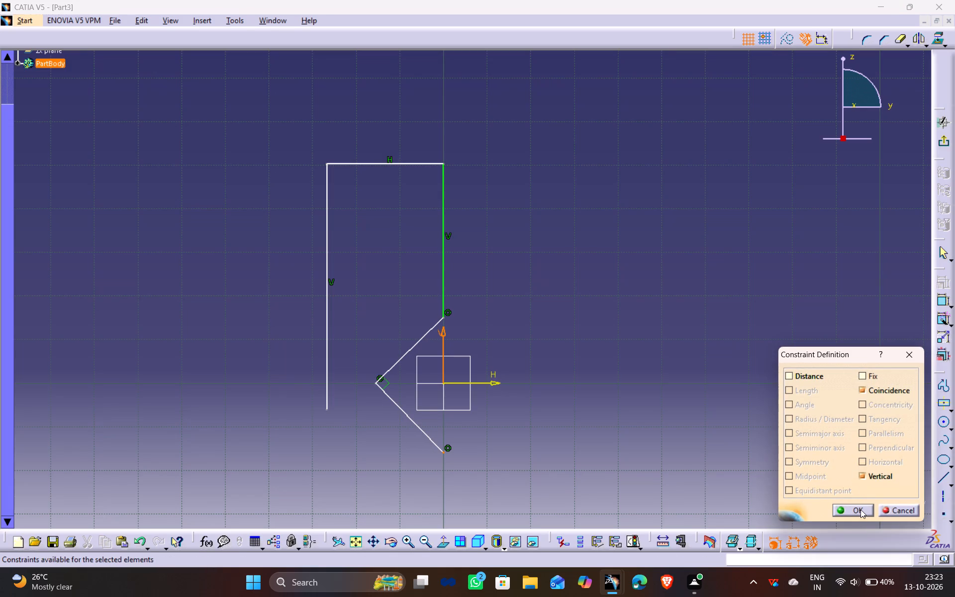
{"action": "left_click", "coordinate": [860, 509]}
{"action": "left_click_drag", "start_coordinate": [657, 441], "coordinate": [645, 435]}
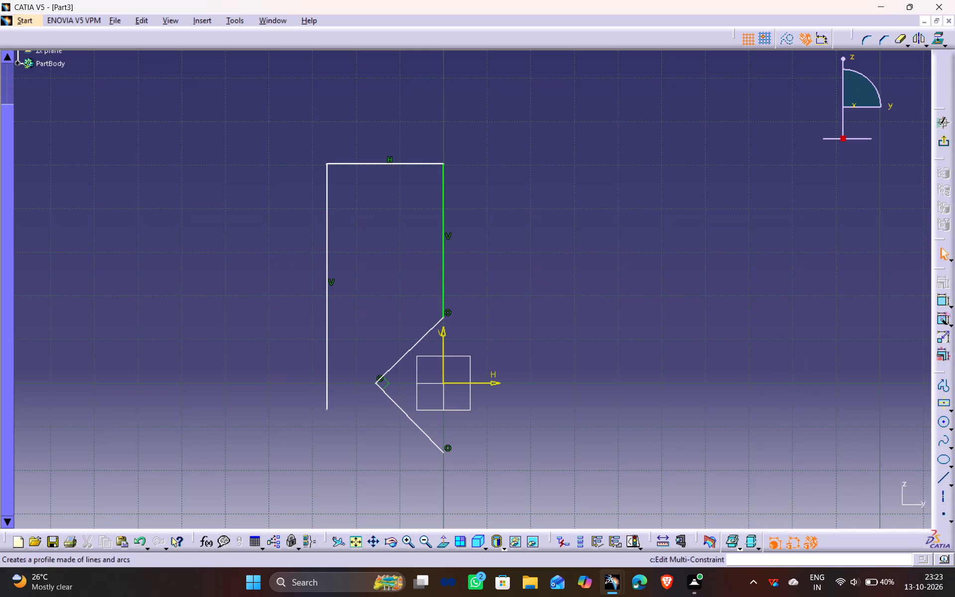
Draw a profile from the notch's lower end about 20 mm straight down, continuing horizontally to below the outer vertical line.
{"action": "middle_click_drag", "start_coordinate": [705, 413], "coordinate": [682, 355]}
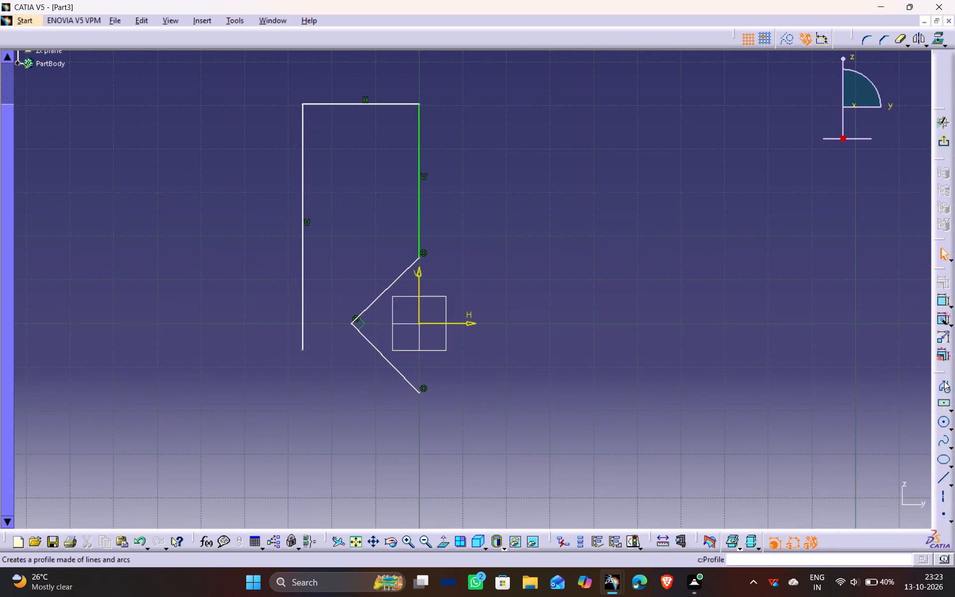
{"action": "left_click", "coordinate": [944, 381]}
{"action": "left_click", "coordinate": [422, 394]}
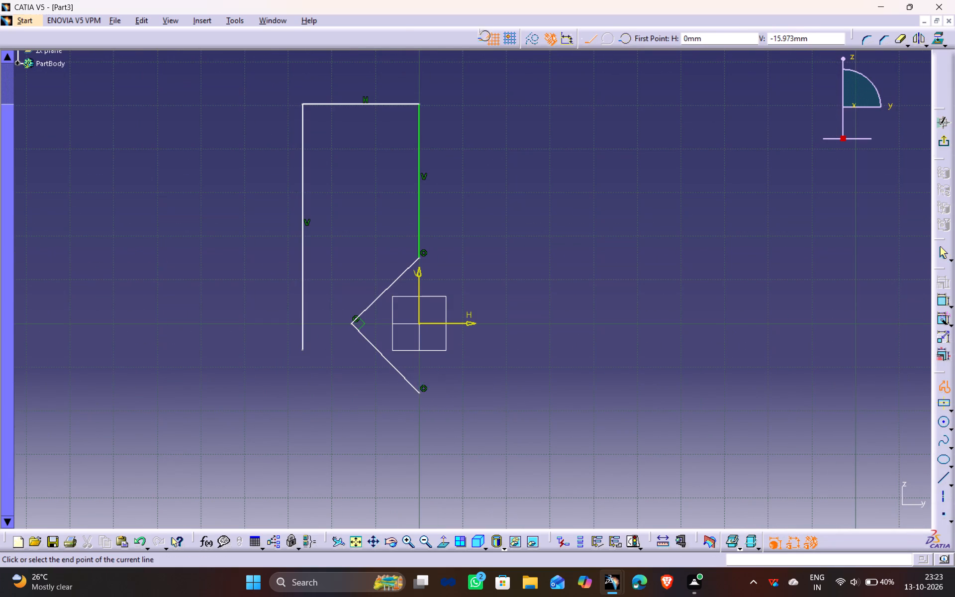
{"action": "left_click", "coordinate": [421, 481]}
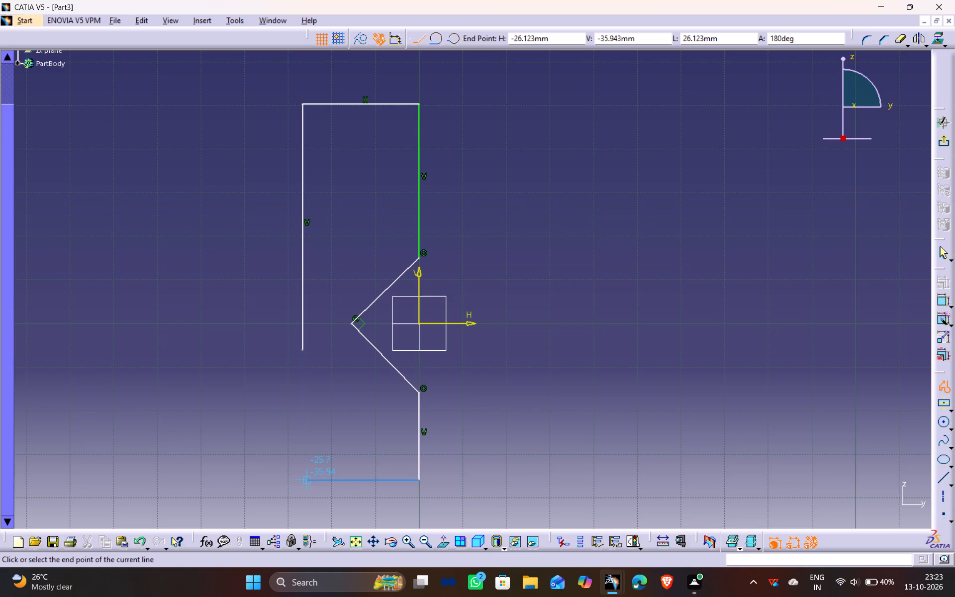
{"action": "left_click", "coordinate": [300, 482]}
{"action": "key", "text": "Escape"}
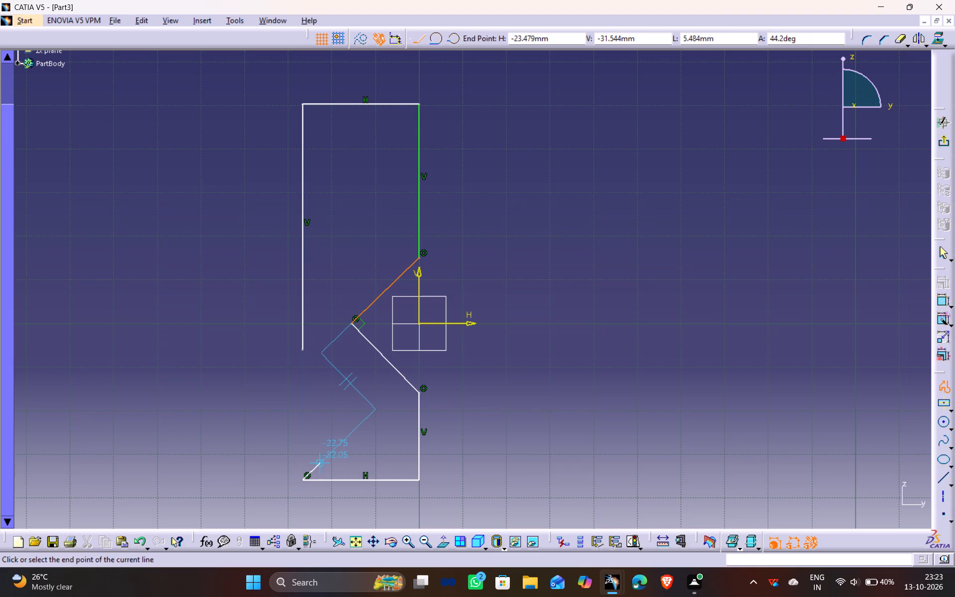
{"action": "key", "text": "Escape"}
Extend the outer vertical line down towards the bottom line and make their two free endpoints coincident, closing the profile.
{"action": "left_click_drag", "start_coordinate": [302, 345], "coordinate": [303, 354]}
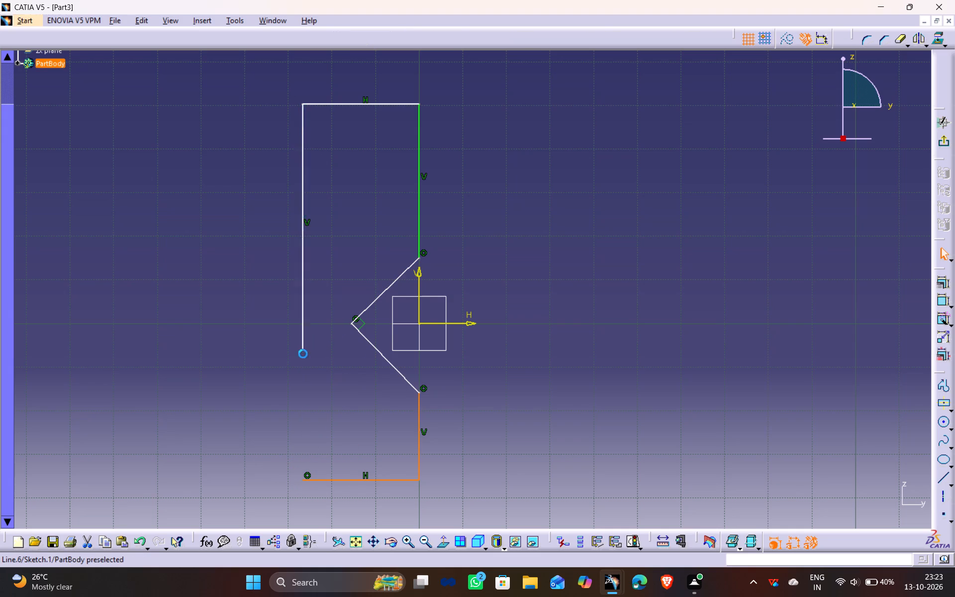
{"action": "left_click_drag", "start_coordinate": [303, 354], "coordinate": [306, 452]}
{"action": "left_click", "coordinate": [305, 456]}
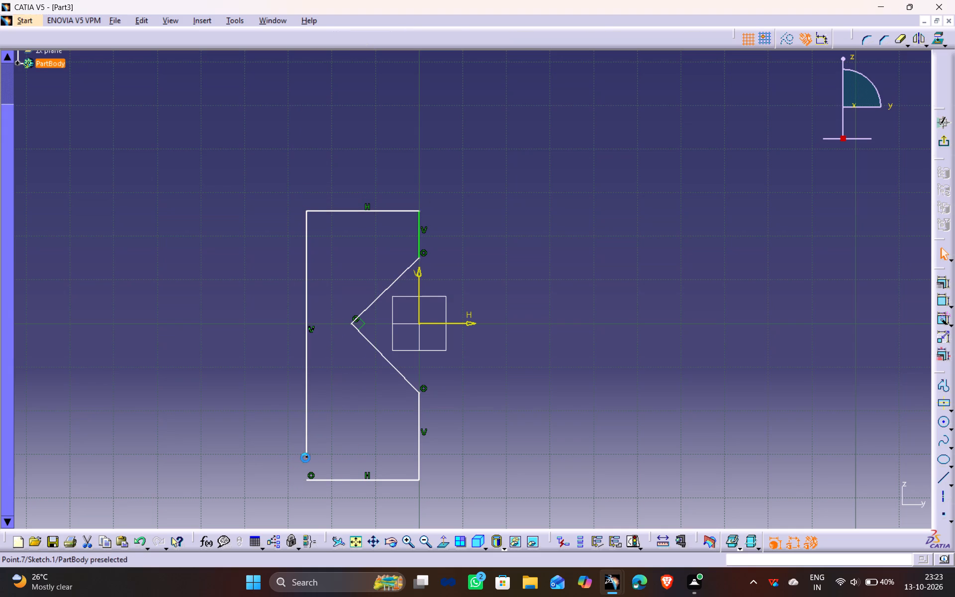
{"action": "left_click", "coordinate": [306, 478], "text": "ctrl"}
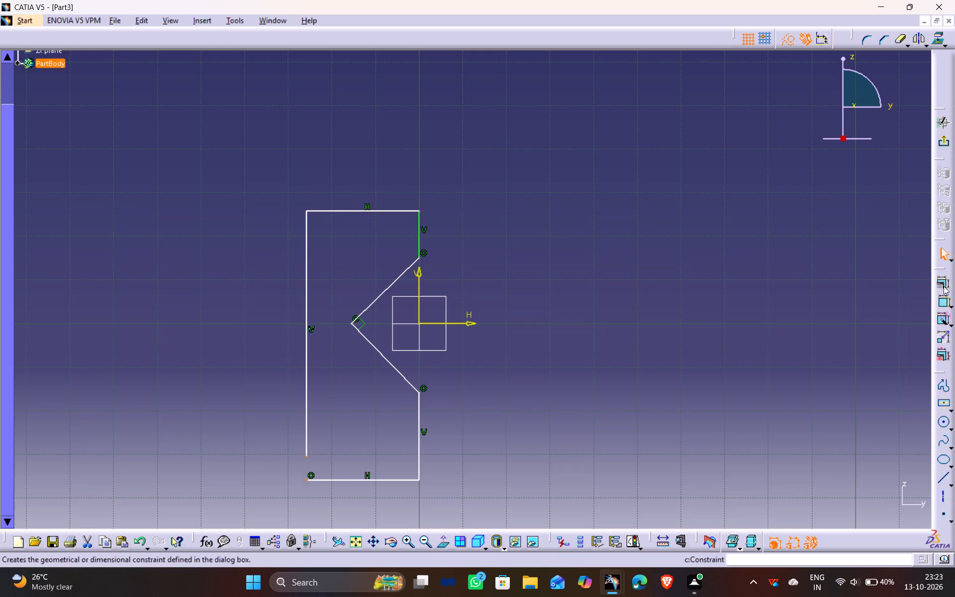
{"action": "left_click", "coordinate": [943, 283]}
{"action": "left_click", "coordinate": [890, 388]}
{"action": "left_click", "coordinate": [858, 516]}
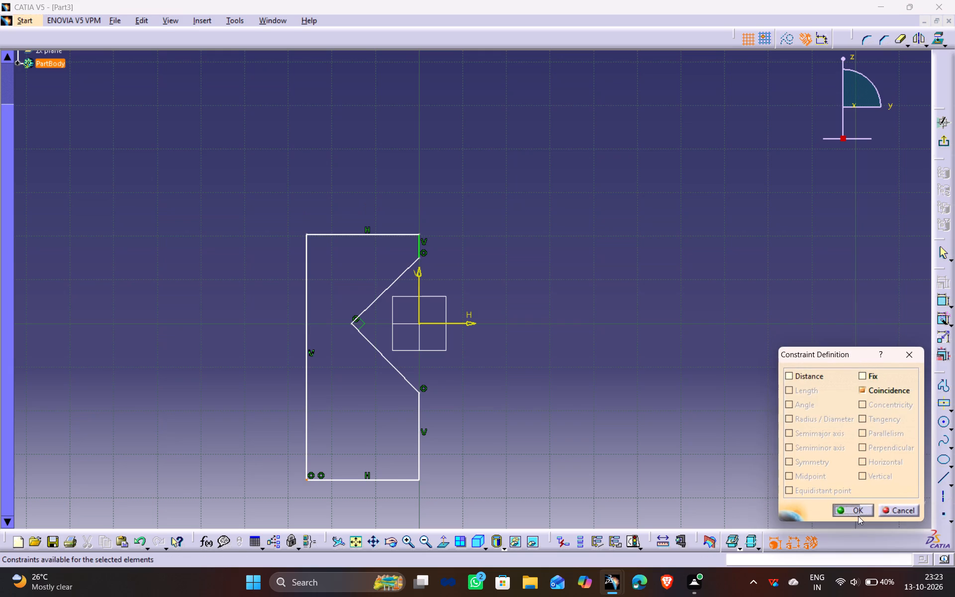
Dimension the notch's lower slanted line and set its length to 20 mm.
{"action": "middle_click_drag", "start_coordinate": [520, 482], "coordinate": [528, 439]}
{"action": "middle_click_drag", "start_coordinate": [506, 480], "coordinate": [497, 443], "text": "ctrl"}
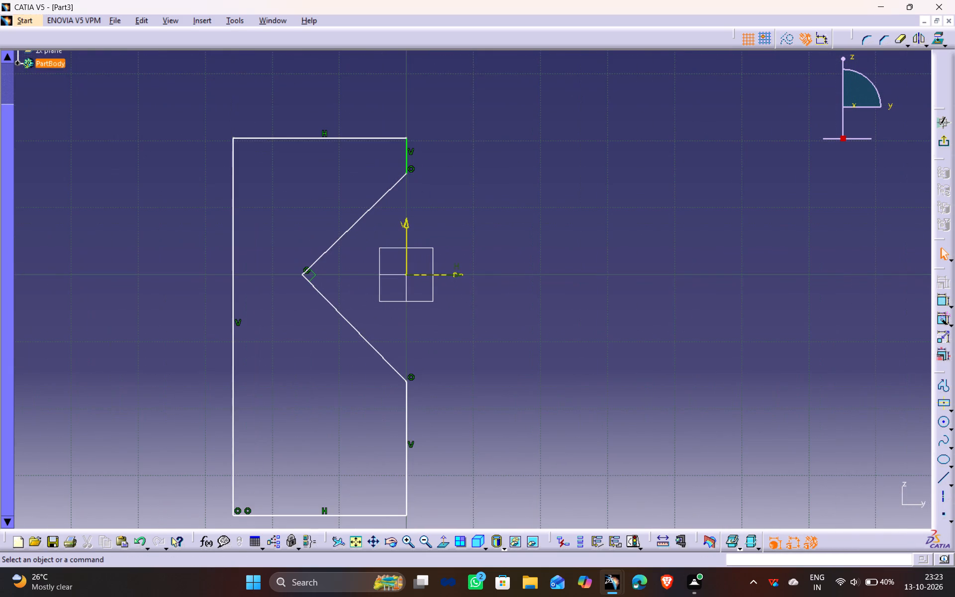
{"action": "middle_click_drag", "start_coordinate": [453, 282], "coordinate": [455, 304], "text": "ctrl"}
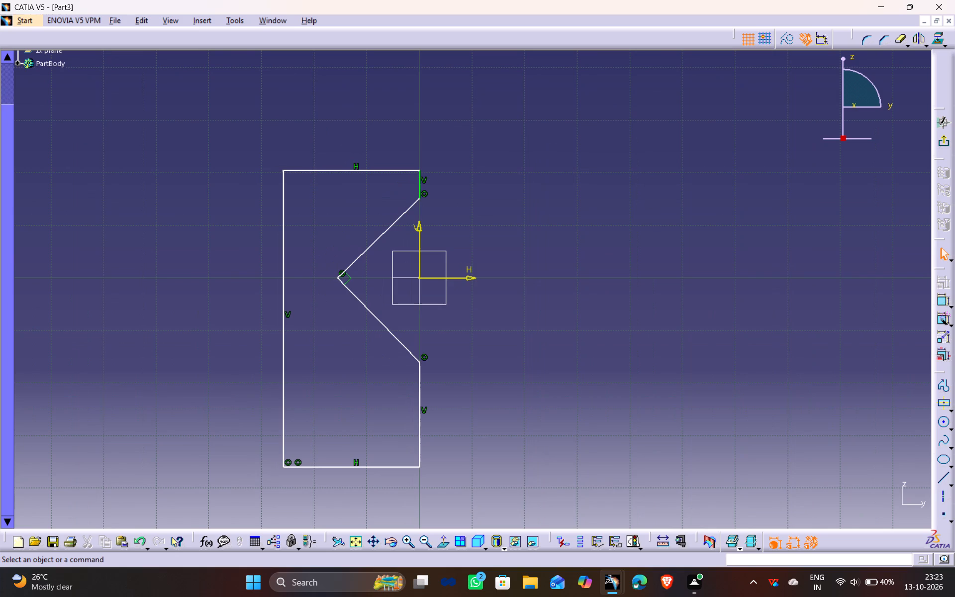
{"action": "left_click", "coordinate": [384, 330]}
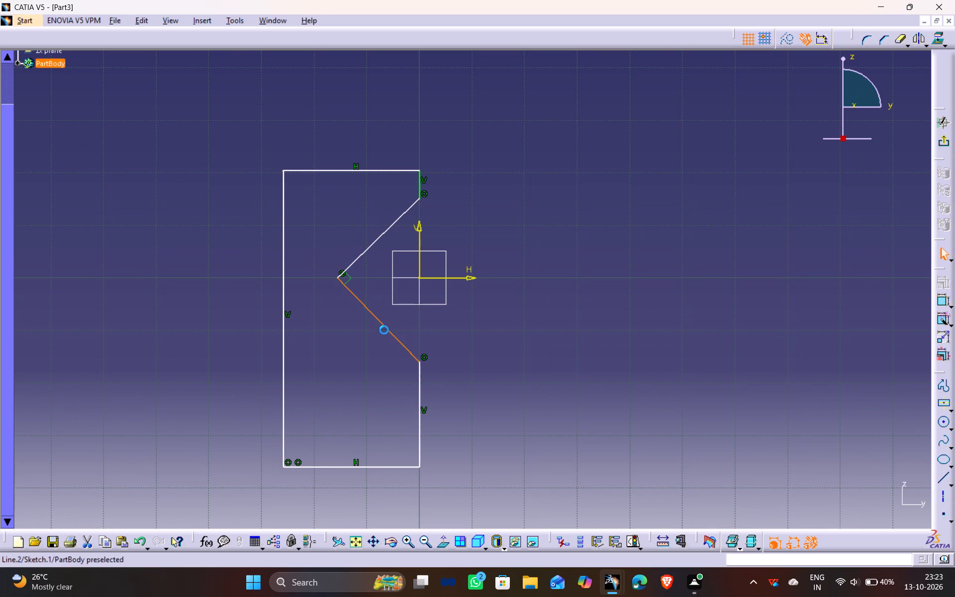
{"action": "left_click", "coordinate": [943, 302]}
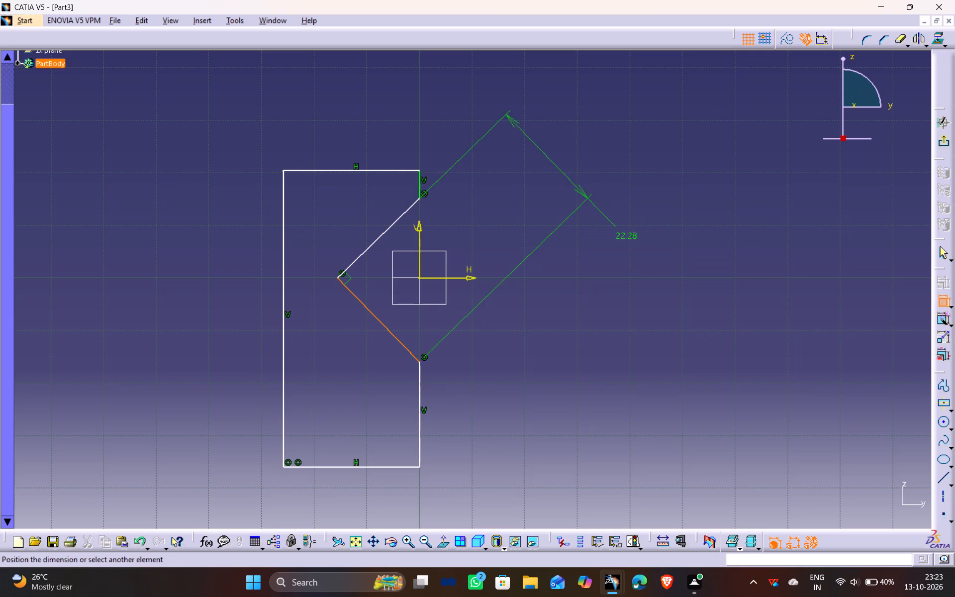
{"action": "left_click", "coordinate": [618, 258]}
{"action": "double_click", "coordinate": [622, 253]}
{"action": "type", "text": "20"}
{"action": "key", "text": "Return"}
Dimension the notch's upper slanted line and set its length to 20 mm.
{"action": "left_click", "coordinate": [383, 219]}
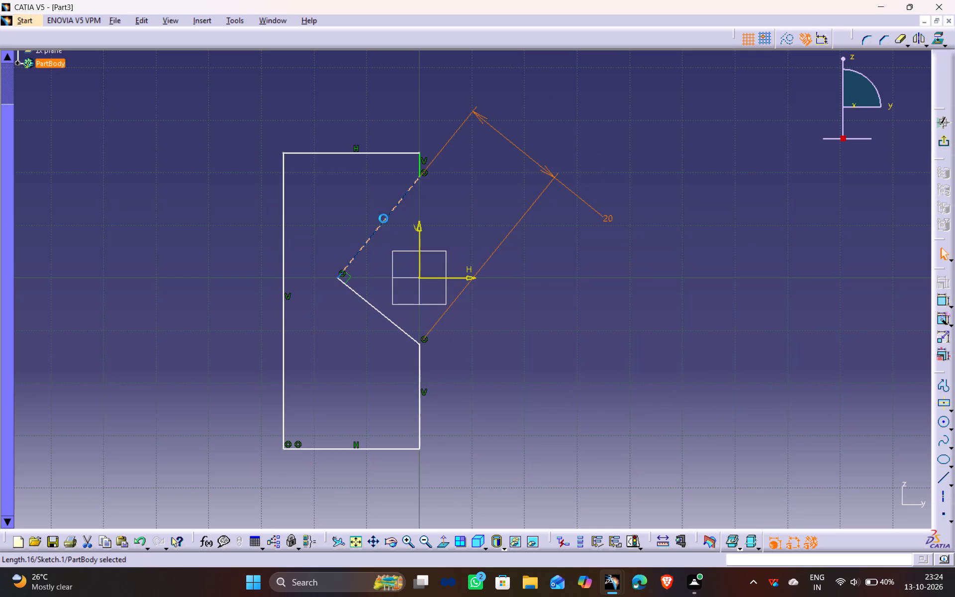
{"action": "left_click", "coordinate": [940, 300]}
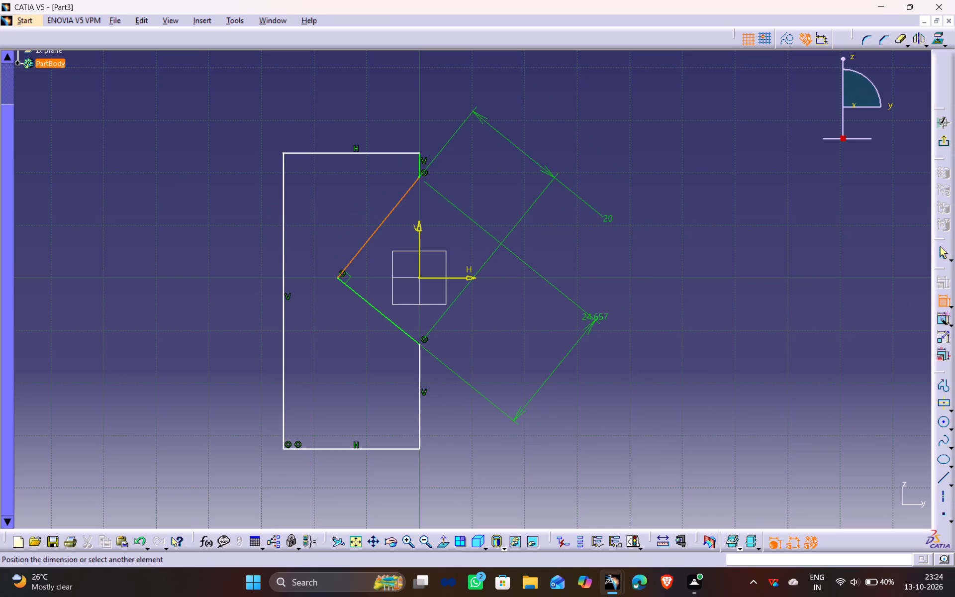
{"action": "left_click", "coordinate": [595, 319]}
{"action": "double_click", "coordinate": [599, 315]}
{"action": "type", "text": "20"}
{"action": "key", "text": "Return"}
{"action": "left_click", "coordinate": [500, 333]}
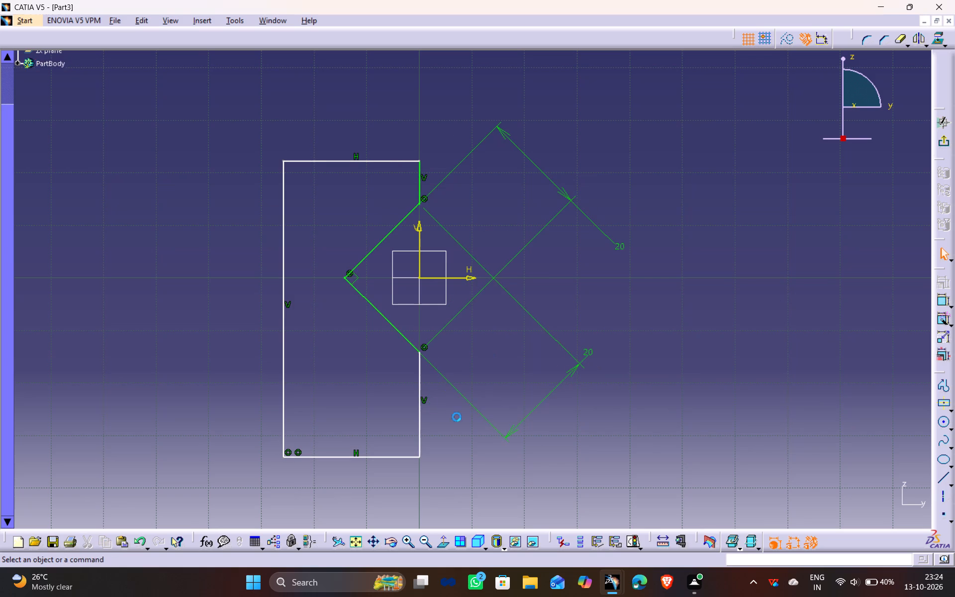
Apply a symmetry constraint between the profile's upper and lower corners on the V axis about the H axis.
{"action": "left_click", "coordinate": [418, 160]}
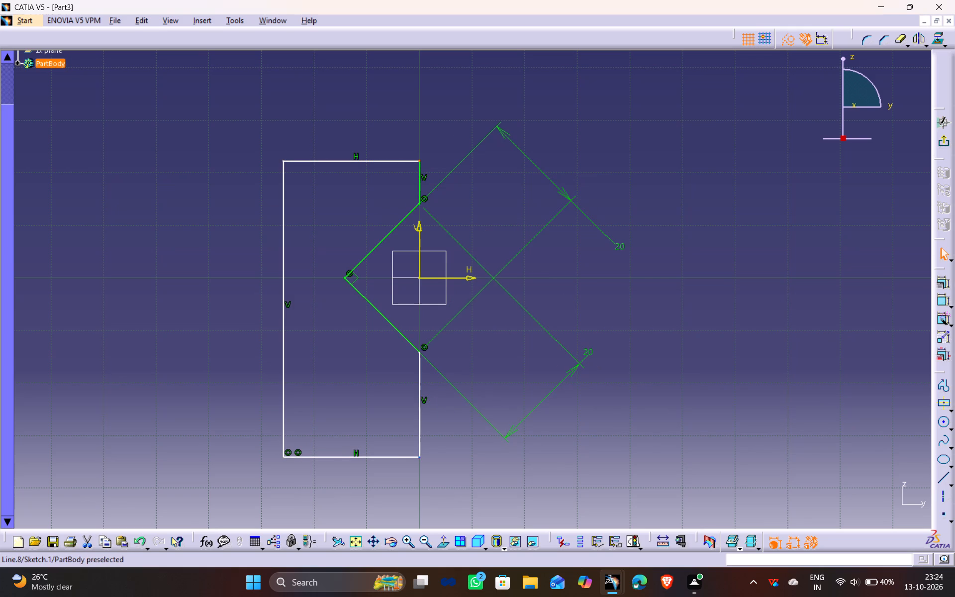
{"action": "left_click", "coordinate": [419, 458], "text": "ctrl"}
{"action": "left_click", "coordinate": [465, 281], "text": "ctrl"}
{"action": "left_click", "coordinate": [466, 277], "text": "ctrl"}
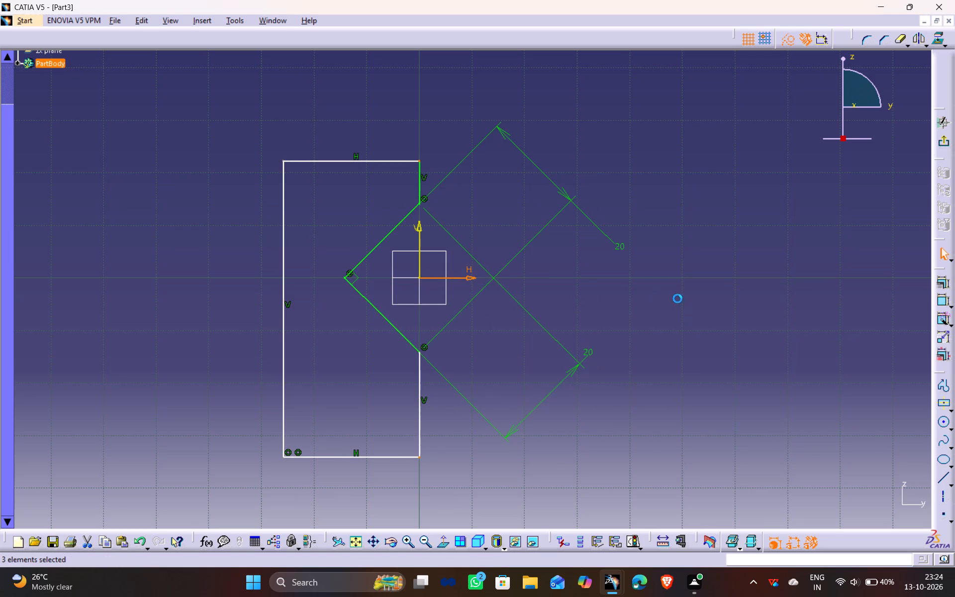
{"action": "left_click", "coordinate": [939, 275]}
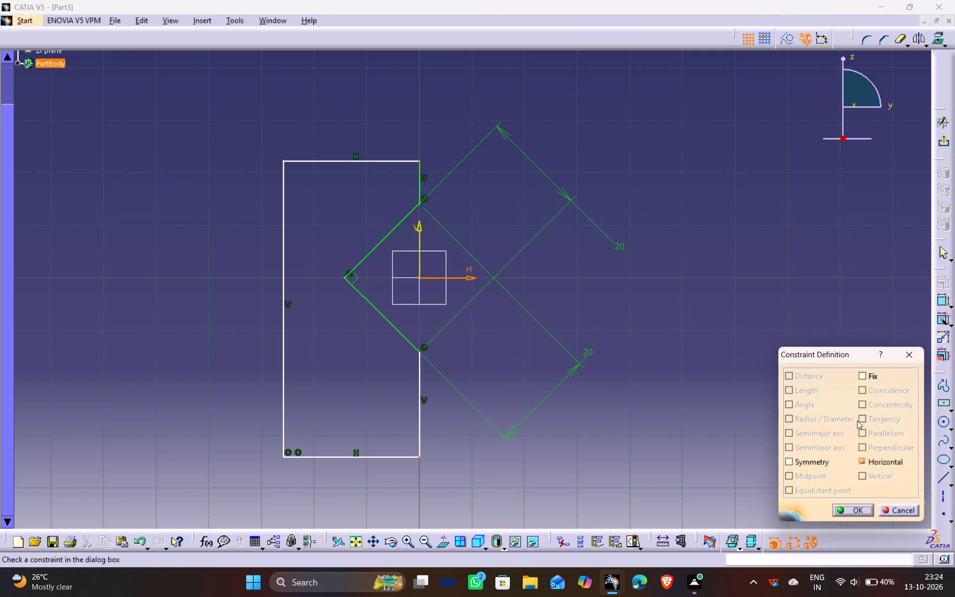
{"action": "left_click", "coordinate": [814, 462]}
{"action": "left_click", "coordinate": [853, 508]}
{"action": "left_click", "coordinate": [633, 395]}
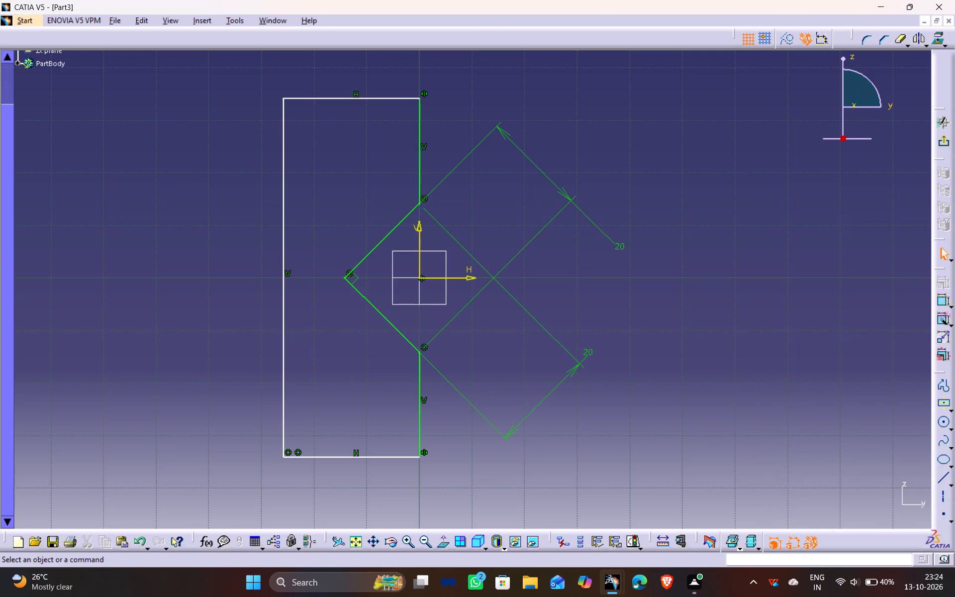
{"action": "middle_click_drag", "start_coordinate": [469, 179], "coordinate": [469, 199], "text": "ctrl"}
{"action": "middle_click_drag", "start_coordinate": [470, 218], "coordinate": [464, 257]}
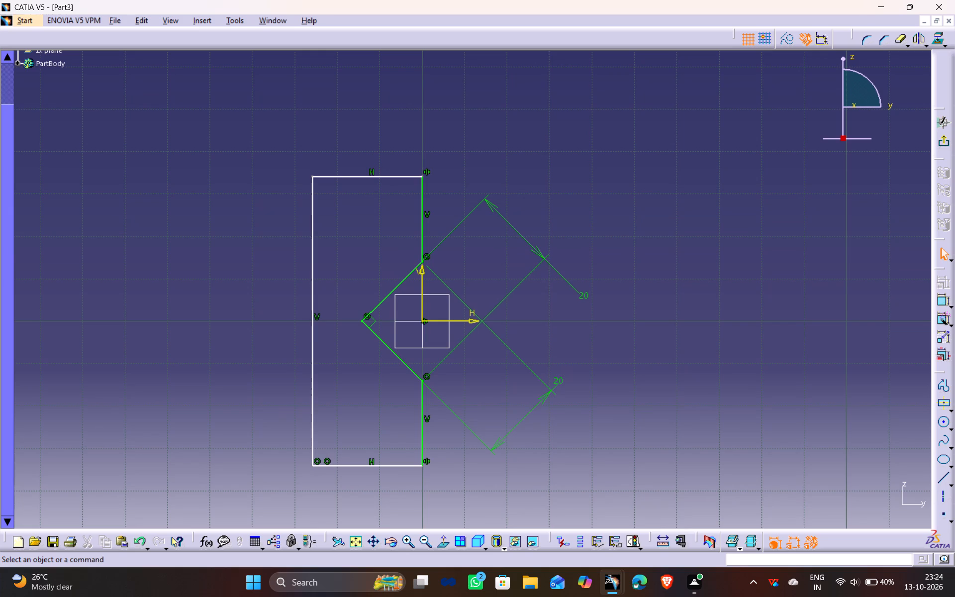
Dimension the distance between the profile's top and bottom horizontal lines and set it to 70 mm.
{"action": "left_click", "coordinate": [385, 175]}
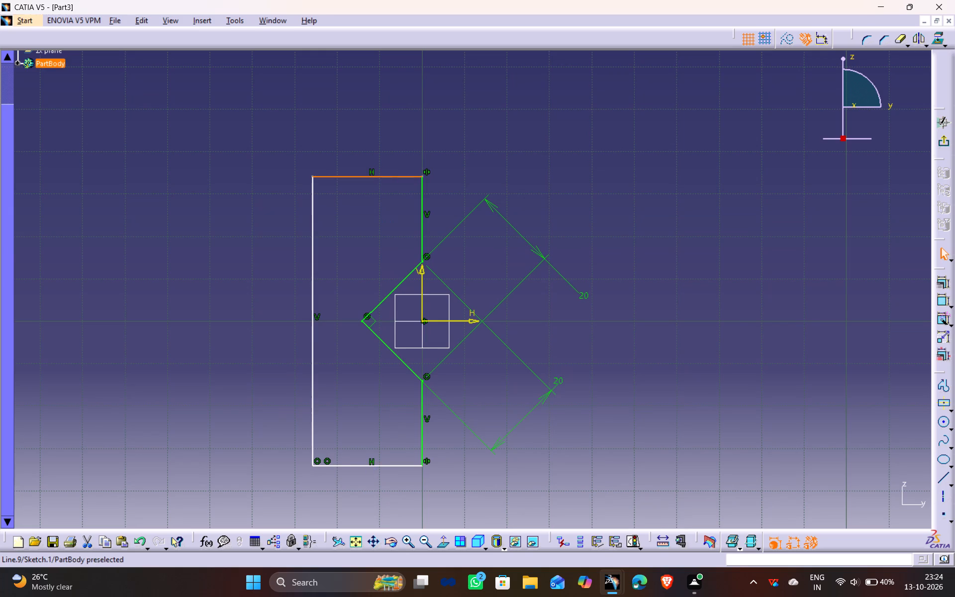
{"action": "left_click", "coordinate": [373, 467], "text": "ctrl"}
{"action": "left_click", "coordinate": [945, 300]}
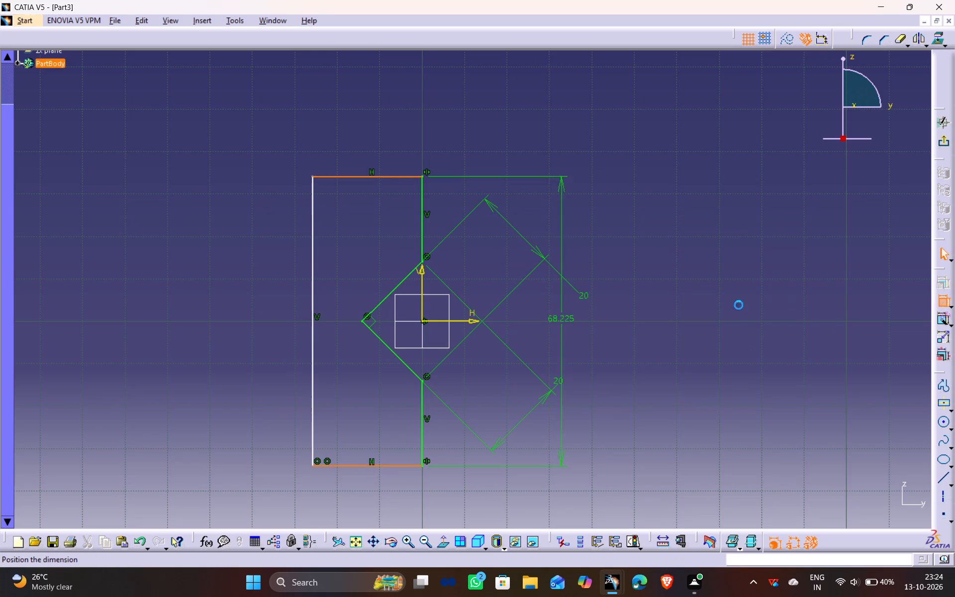
{"action": "left_click", "coordinate": [712, 314]}
{"action": "double_click", "coordinate": [711, 311]}
{"action": "type", "text": "70"}
{"action": "key", "text": "Return"}
{"action": "left_click", "coordinate": [666, 256]}
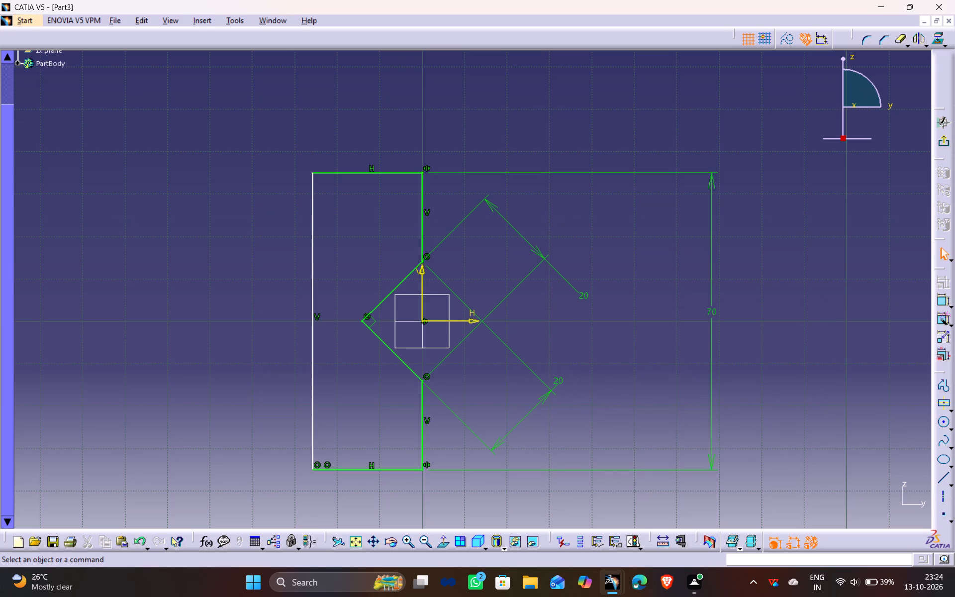
Dimension the profile's bottom horizontal line and set its length to 7 mm.
{"action": "middle_click_drag", "start_coordinate": [361, 385], "coordinate": [360, 423], "text": "ctrl"}
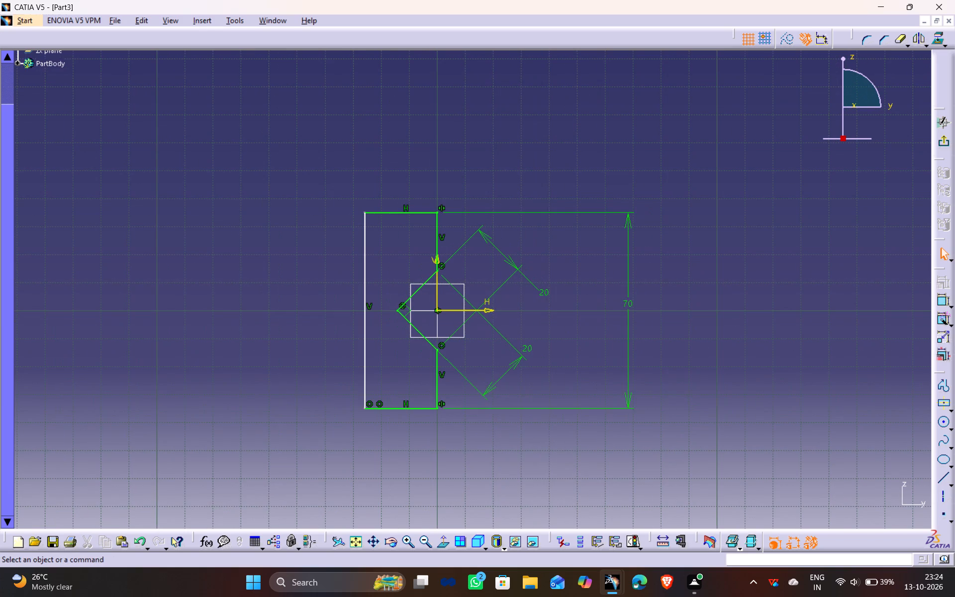
{"action": "left_click", "coordinate": [391, 410]}
{"action": "left_click", "coordinate": [942, 302]}
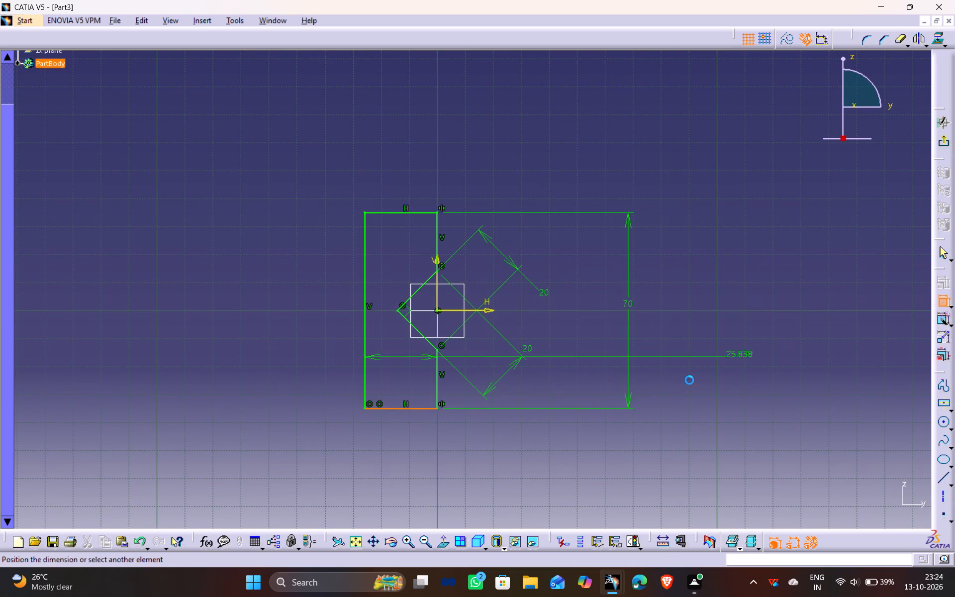
{"action": "left_click", "coordinate": [555, 447]}
{"action": "double_click", "coordinate": [559, 444]}
{"action": "key", "text": "7"}
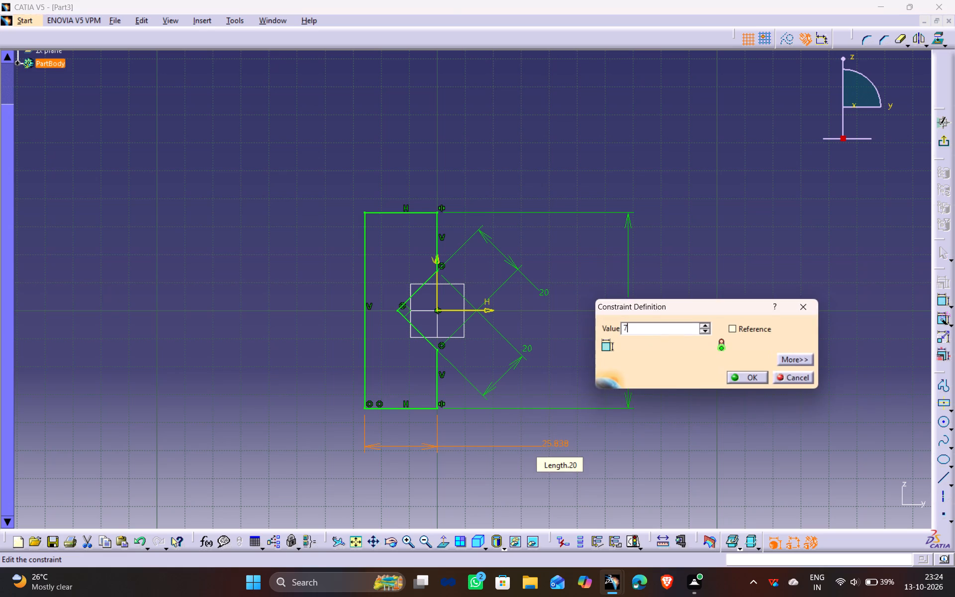
{"action": "key", "text": "Return"}
{"action": "left_click", "coordinate": [530, 299]}
Draw a circle centred on the sketch origin and set its diameter to 46 mm.
{"action": "middle_click_drag", "start_coordinate": [473, 470], "coordinate": [464, 433], "text": "ctrl"}
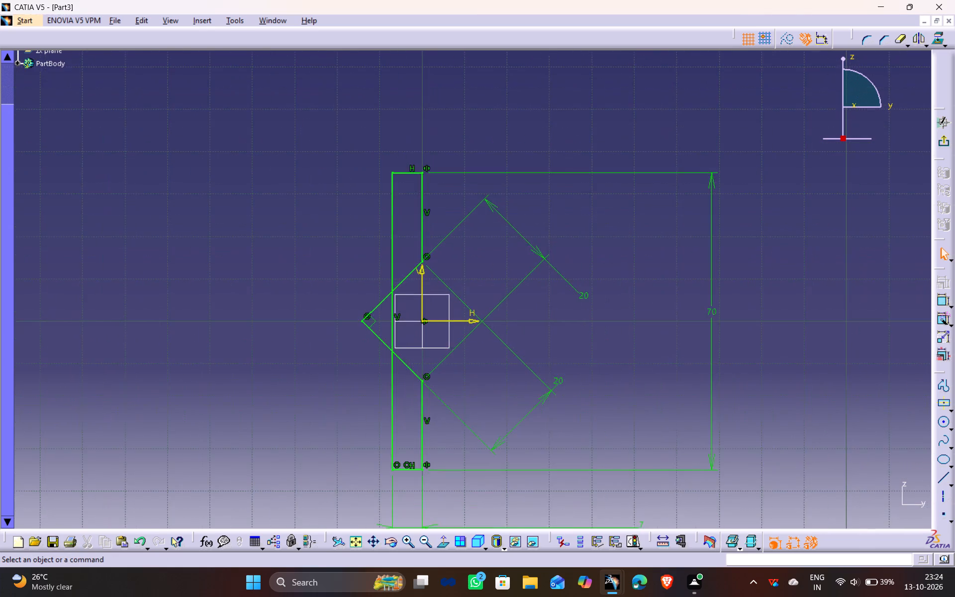
{"action": "middle_click_drag", "start_coordinate": [422, 431], "coordinate": [473, 359]}
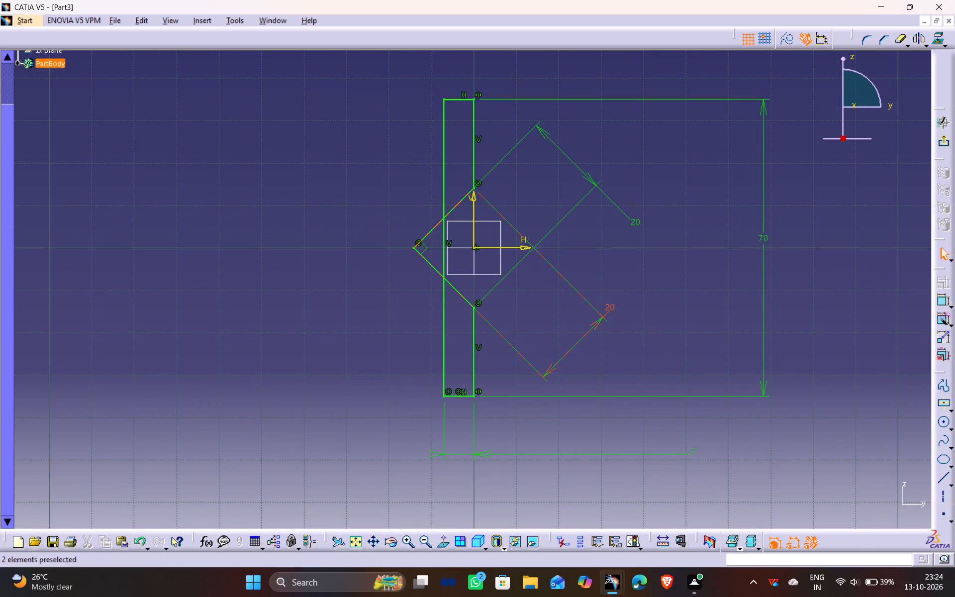
{"action": "middle_click_drag", "start_coordinate": [511, 225], "coordinate": [500, 286]}
{"action": "left_click", "coordinate": [942, 422]}
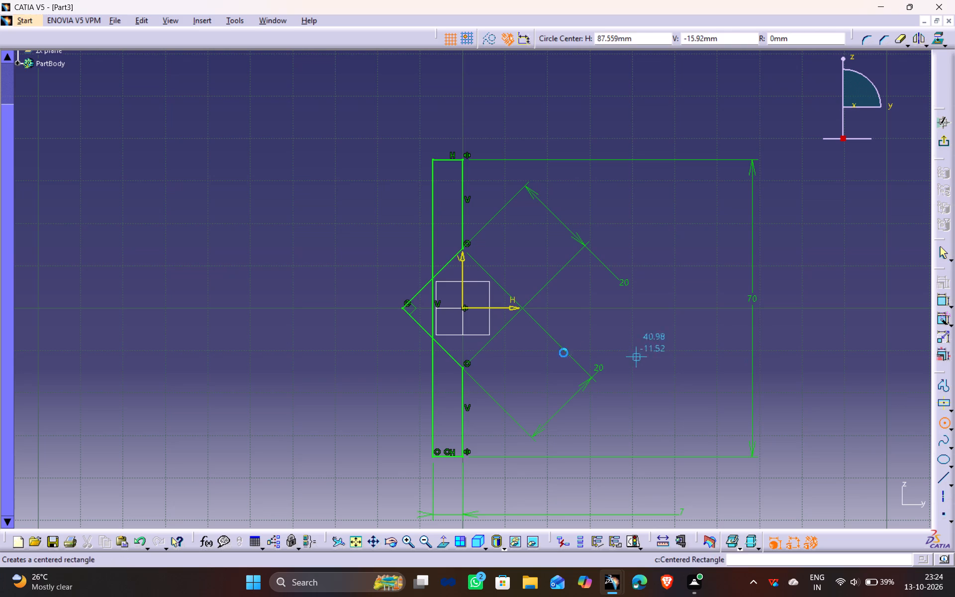
{"action": "left_click", "coordinate": [462, 308]}
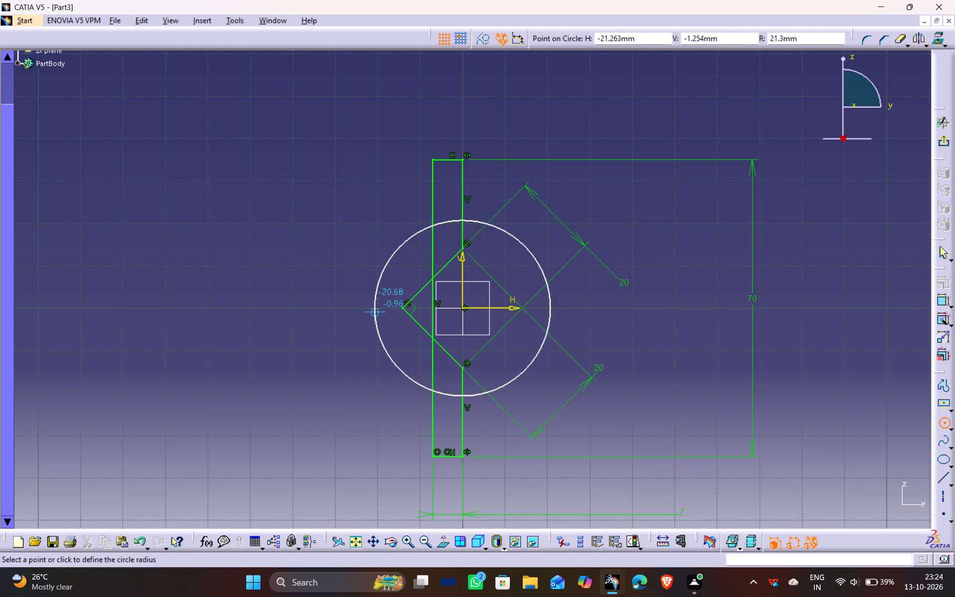
{"action": "left_click", "coordinate": [372, 314]}
{"action": "left_click", "coordinate": [943, 300]}
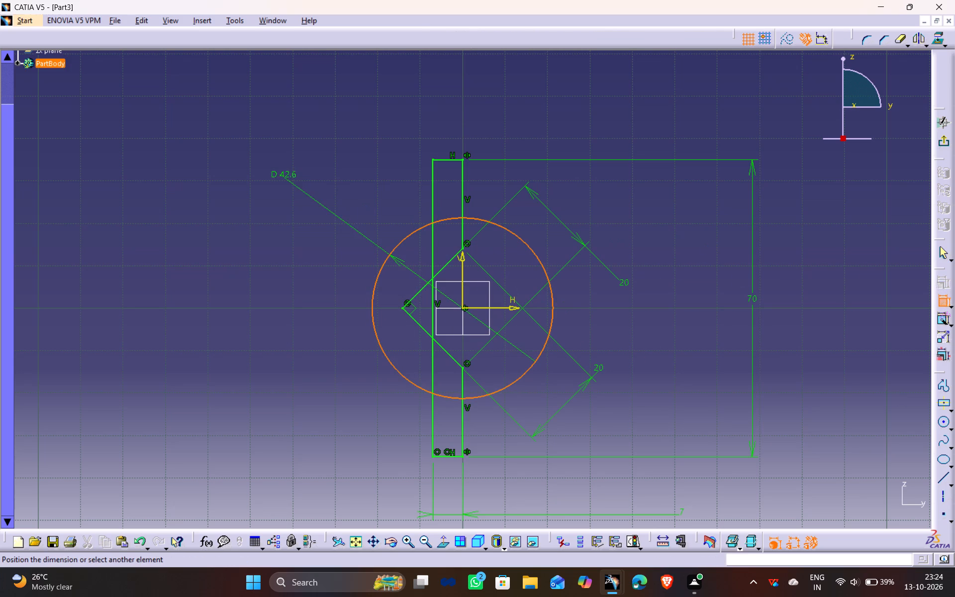
{"action": "left_click", "coordinate": [267, 157]}
{"action": "double_click", "coordinate": [269, 156]}
{"action": "type", "text": "46"}
{"action": "key", "text": "Return"}
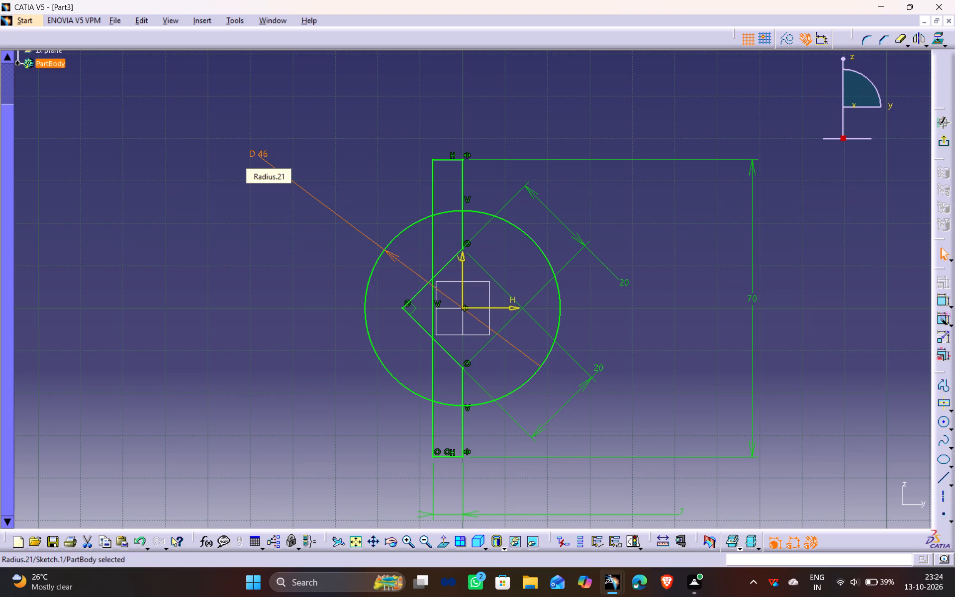
Quick Trim the back vertical line between circle and notch, above and below, and the upper arc between the two vertical lines.
{"action": "middle_click_drag", "start_coordinate": [484, 400], "coordinate": [476, 338], "text": "ctrl"}
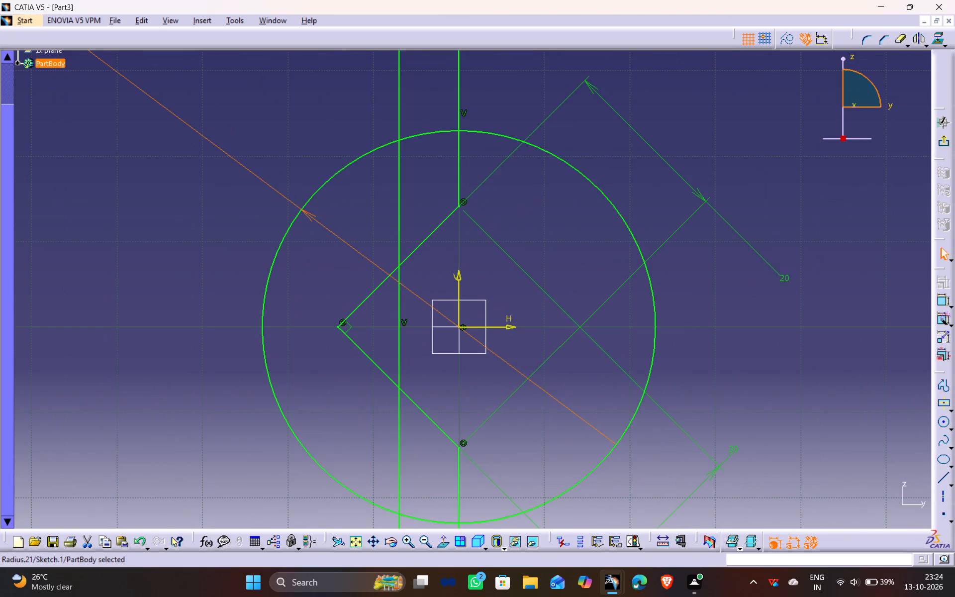
{"action": "left_click", "coordinate": [898, 37]}
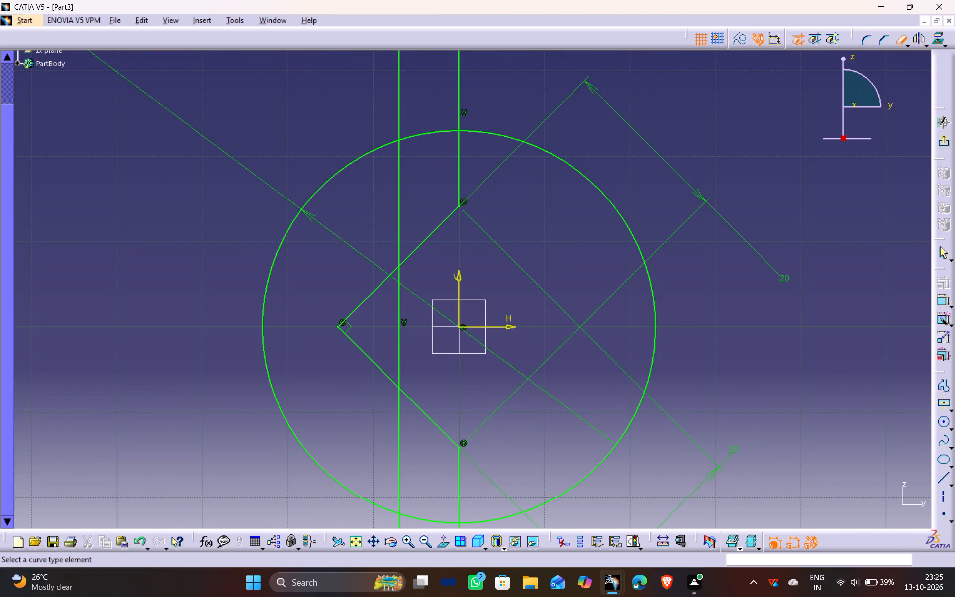
{"action": "left_click", "coordinate": [400, 168]}
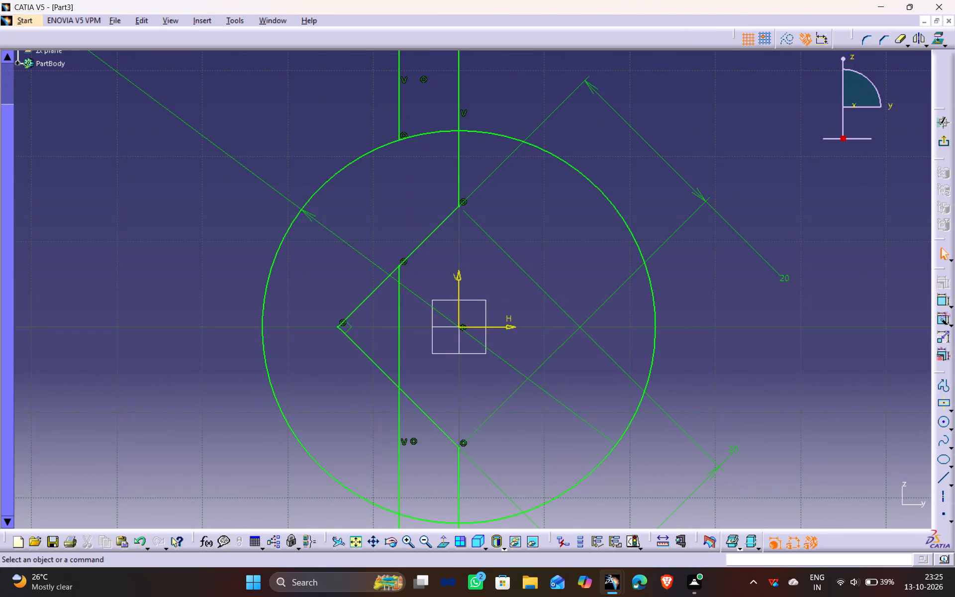
{"action": "left_click", "coordinate": [896, 44]}
{"action": "left_click", "coordinate": [427, 132]}
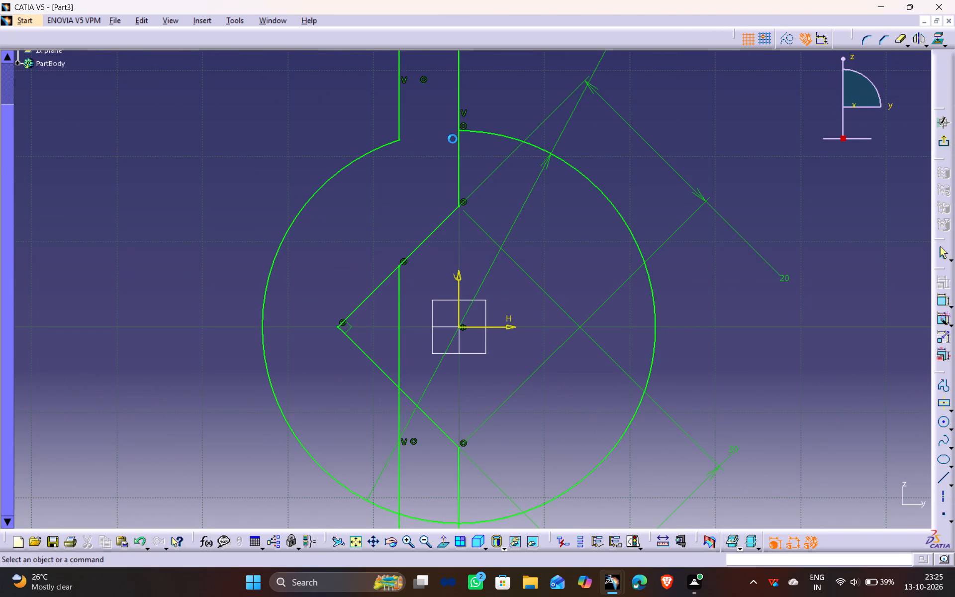
{"action": "left_click", "coordinate": [897, 39]}
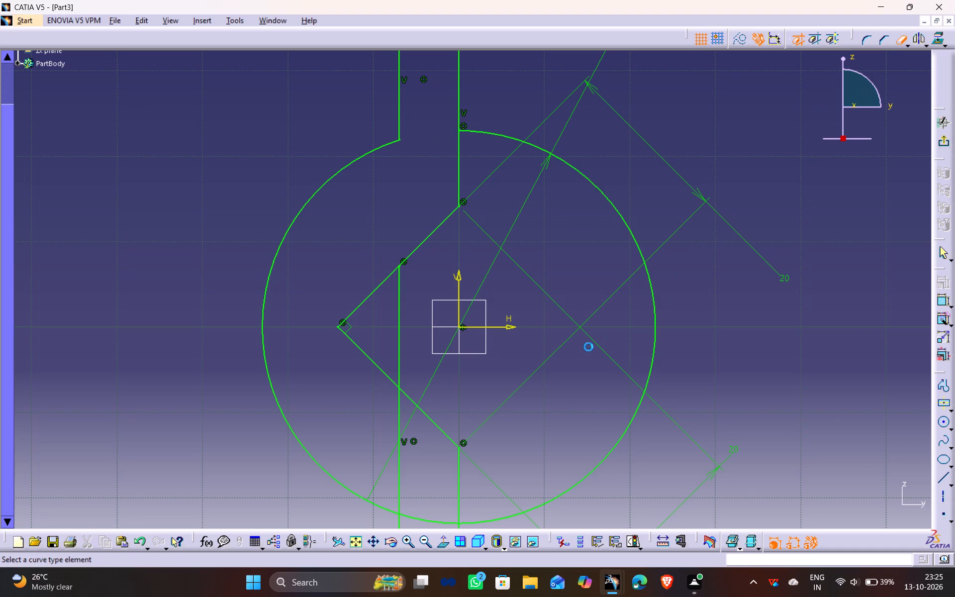
{"action": "middle_click_drag", "start_coordinate": [586, 346], "coordinate": [557, 241]}
{"action": "left_click", "coordinate": [366, 348]}
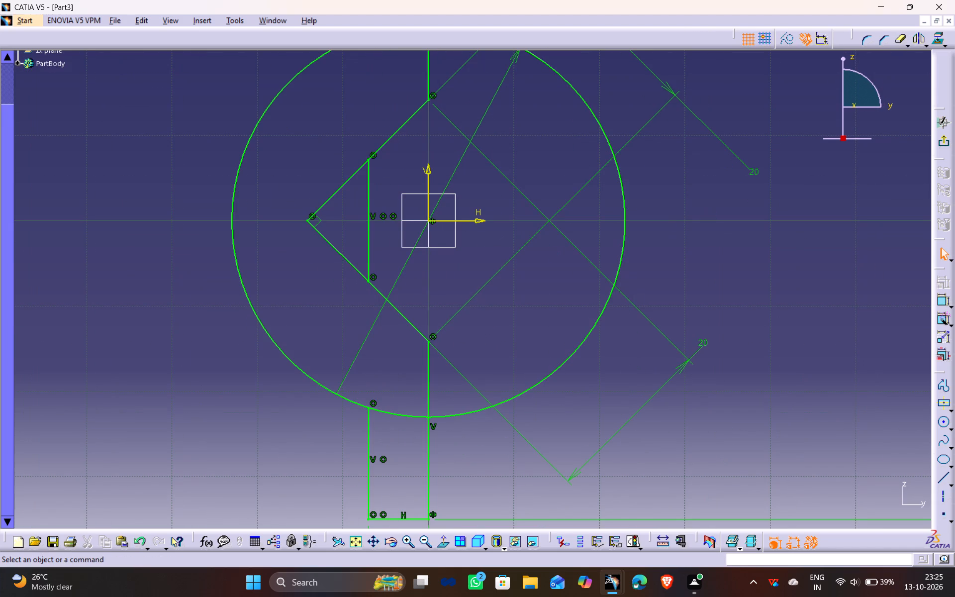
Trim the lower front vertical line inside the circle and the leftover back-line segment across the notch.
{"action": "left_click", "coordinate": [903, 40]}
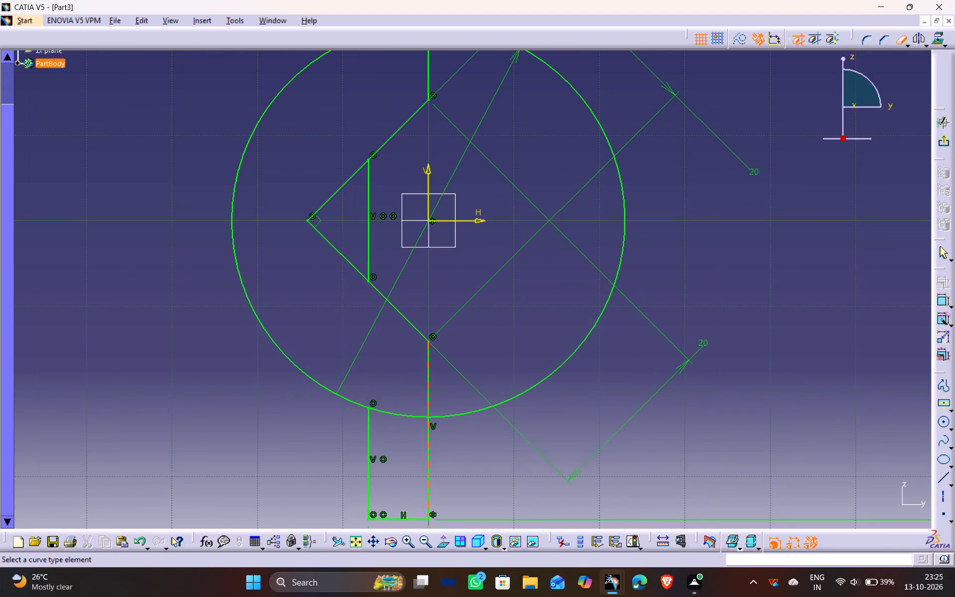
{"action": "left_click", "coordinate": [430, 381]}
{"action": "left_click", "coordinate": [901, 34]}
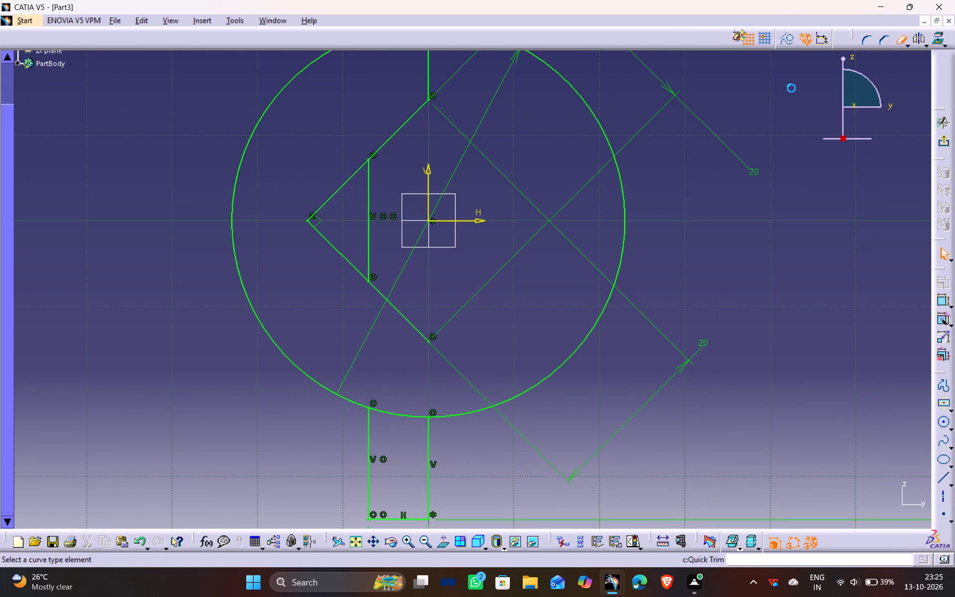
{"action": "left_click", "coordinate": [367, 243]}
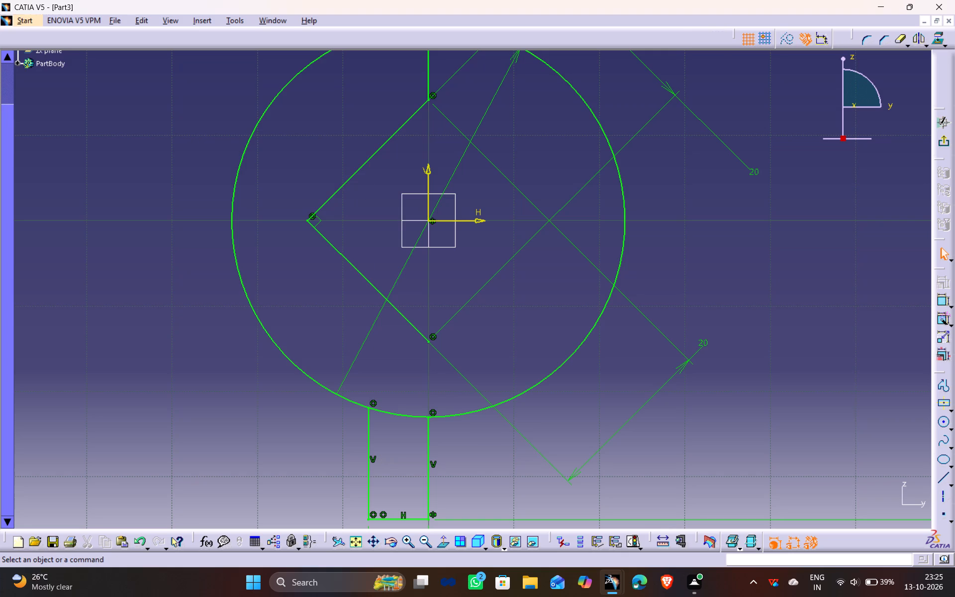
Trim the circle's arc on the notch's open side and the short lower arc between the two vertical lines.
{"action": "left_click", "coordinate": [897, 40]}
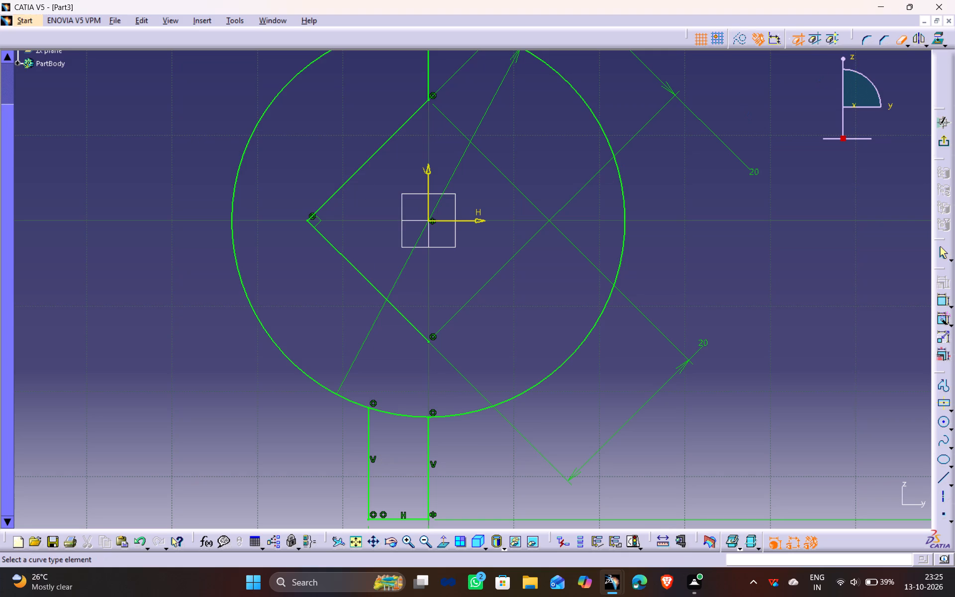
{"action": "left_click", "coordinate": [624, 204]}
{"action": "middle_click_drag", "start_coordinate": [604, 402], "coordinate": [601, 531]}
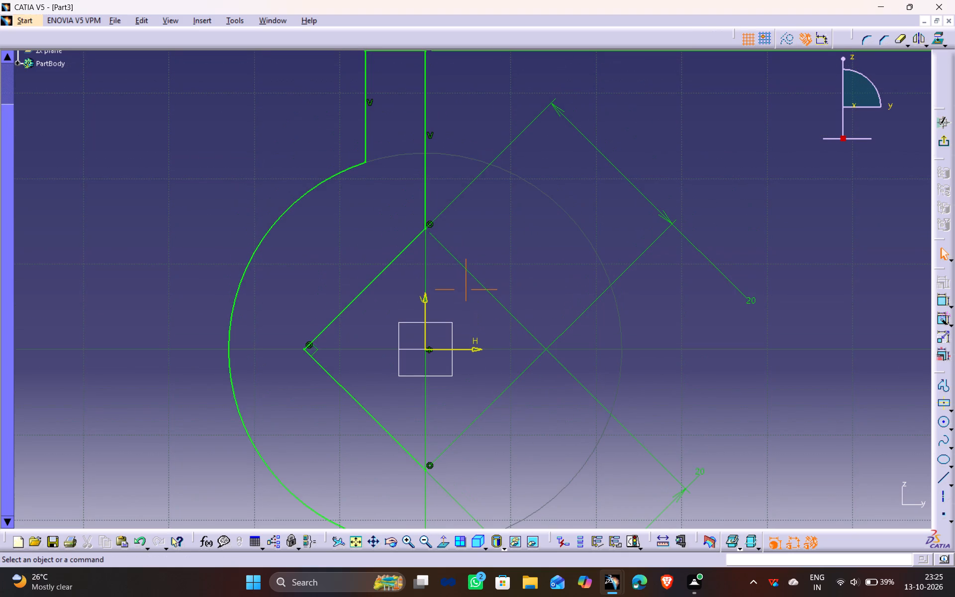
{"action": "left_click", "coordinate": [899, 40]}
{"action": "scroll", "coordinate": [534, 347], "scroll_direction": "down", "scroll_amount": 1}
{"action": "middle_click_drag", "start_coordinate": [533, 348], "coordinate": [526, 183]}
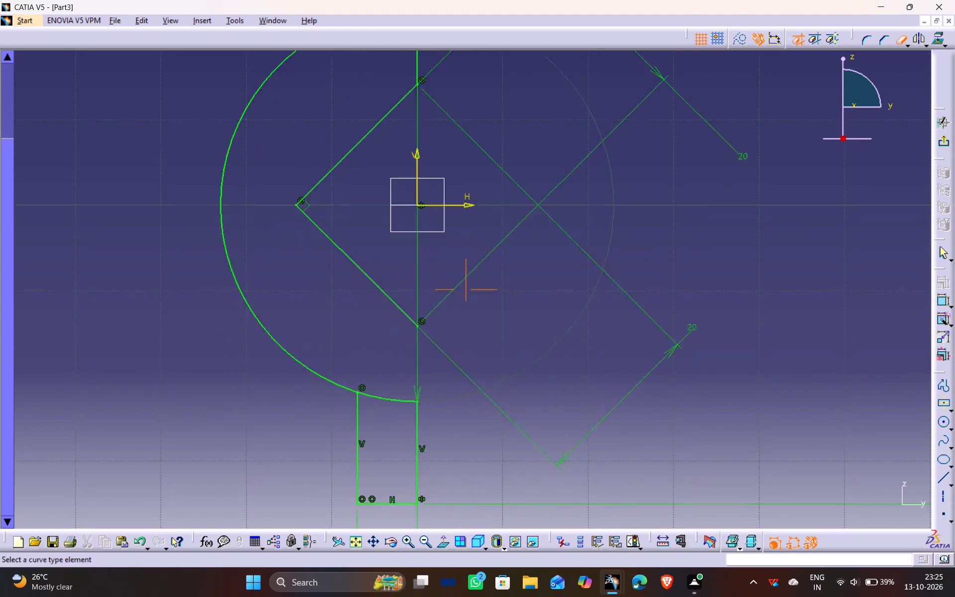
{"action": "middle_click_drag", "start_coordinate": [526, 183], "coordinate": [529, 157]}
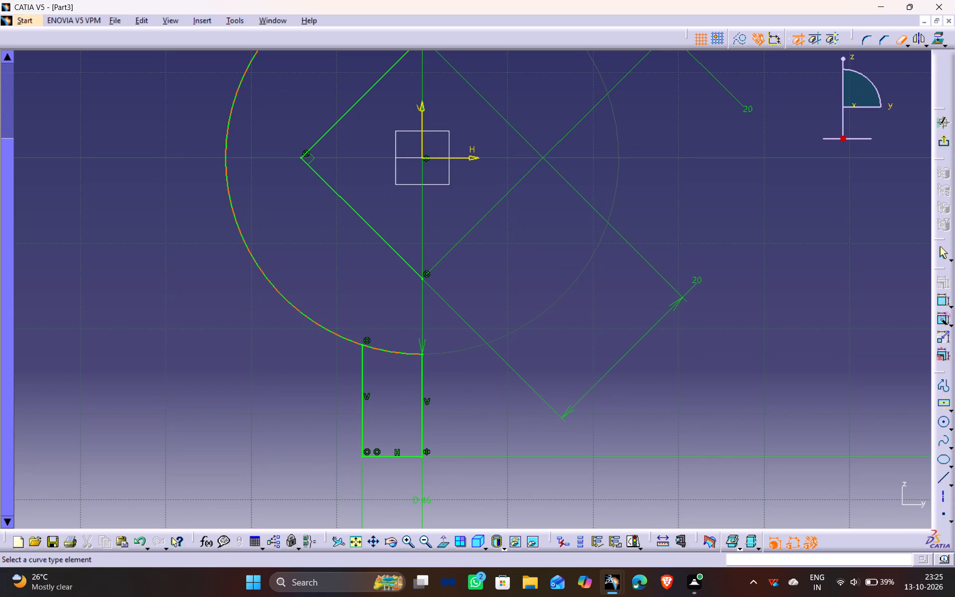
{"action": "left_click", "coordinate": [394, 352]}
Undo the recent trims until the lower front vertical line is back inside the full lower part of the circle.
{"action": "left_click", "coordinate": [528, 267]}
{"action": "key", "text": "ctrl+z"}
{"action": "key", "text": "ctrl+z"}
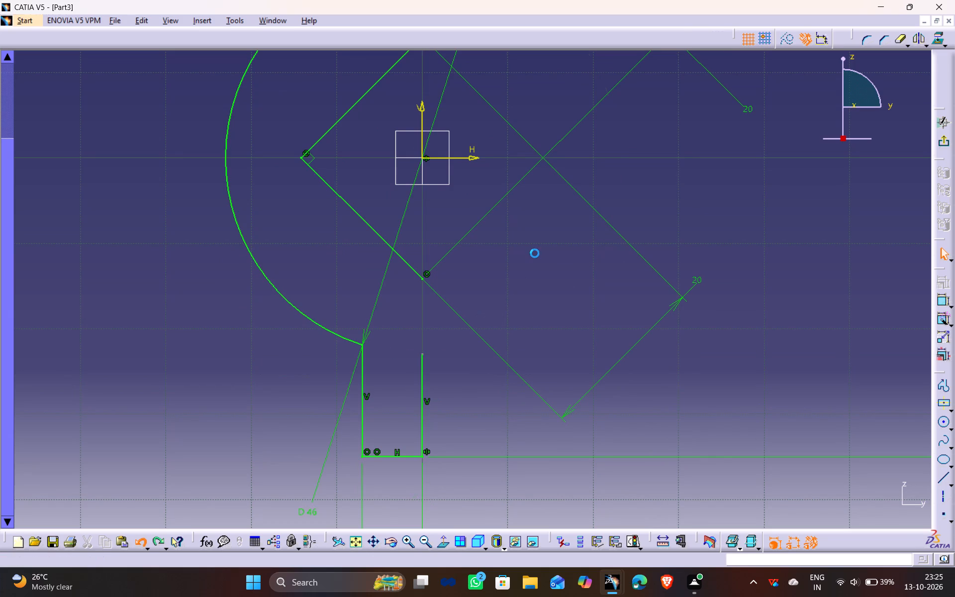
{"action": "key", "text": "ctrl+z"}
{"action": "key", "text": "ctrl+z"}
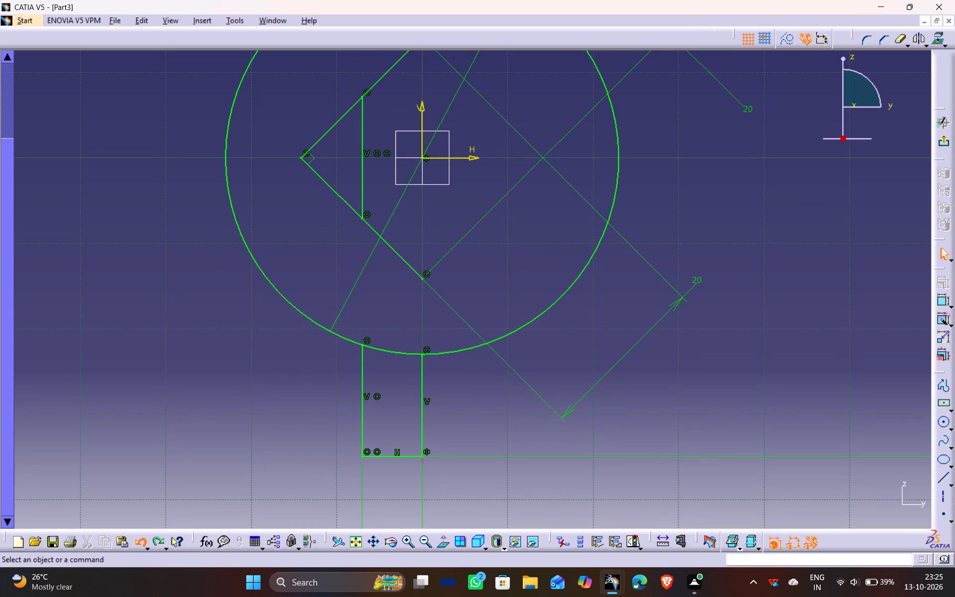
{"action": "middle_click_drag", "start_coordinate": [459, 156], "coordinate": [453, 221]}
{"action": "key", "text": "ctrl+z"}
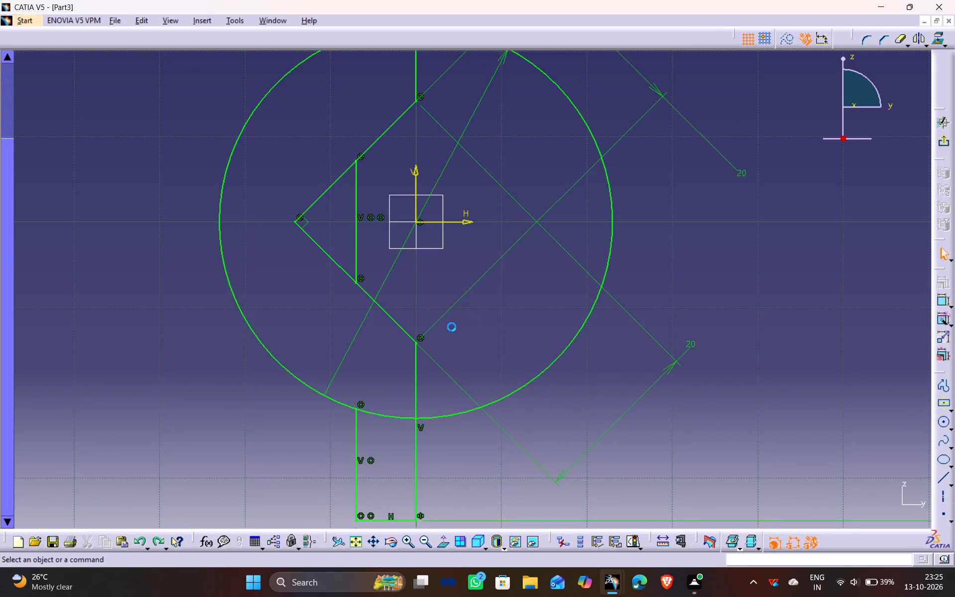
Quick Trim the lower arc between the two vertical lines and the circle's arc on the notch's open side.
{"action": "left_click", "coordinate": [899, 38]}
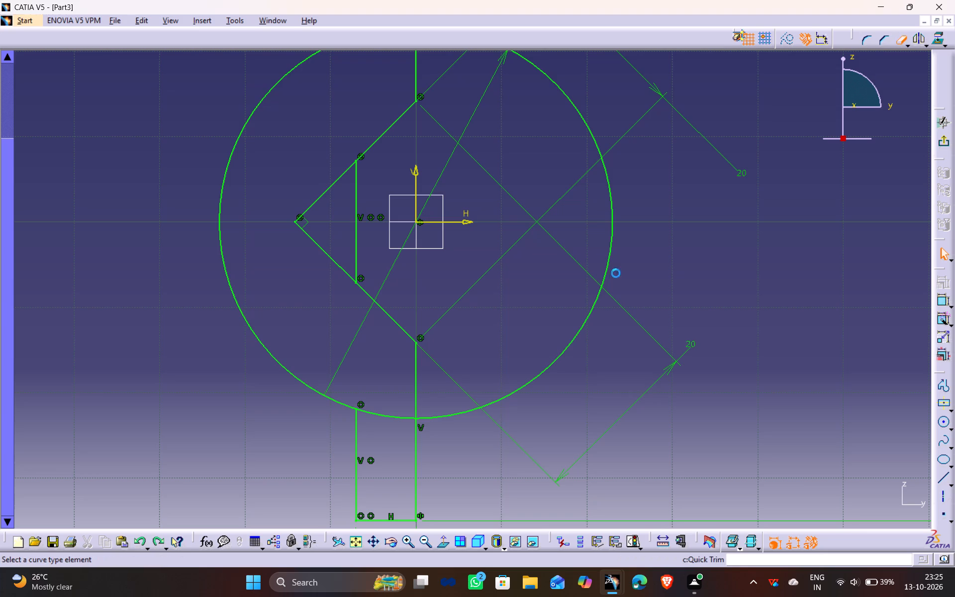
{"action": "left_click", "coordinate": [389, 413]}
{"action": "left_click", "coordinate": [388, 416]}
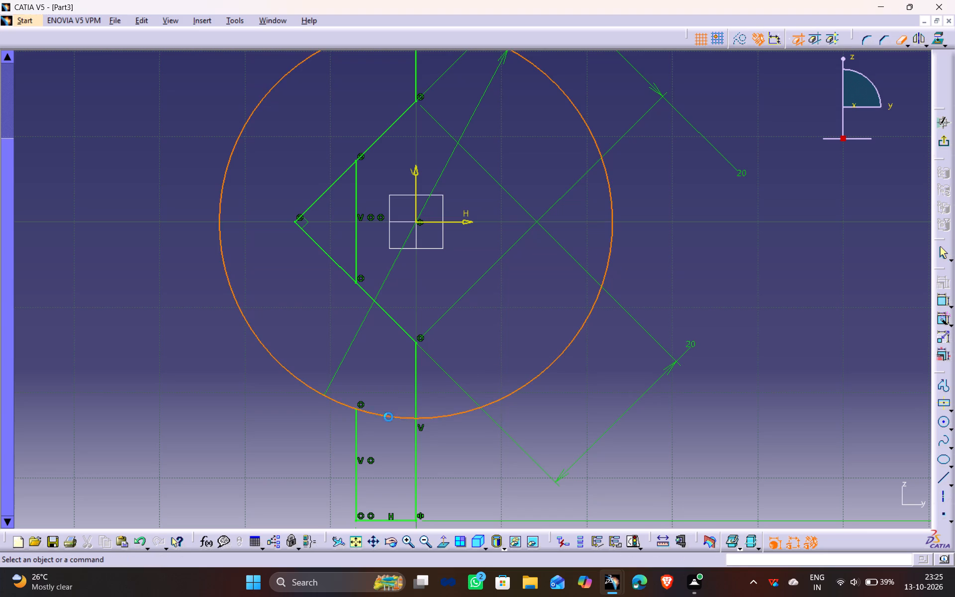
{"action": "left_click", "coordinate": [895, 37]}
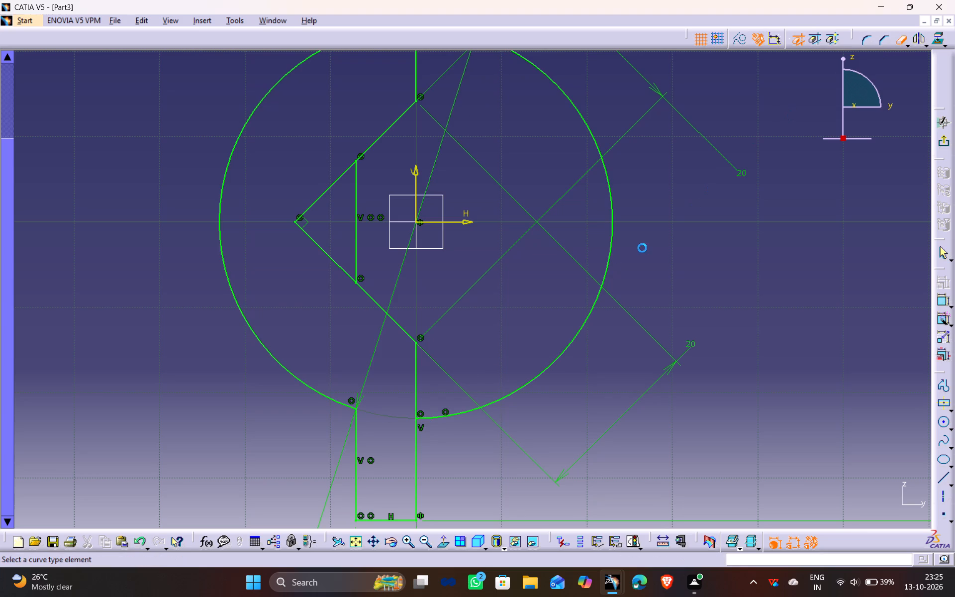
{"action": "left_click", "coordinate": [609, 245]}
Quick Trim the leftover back-line segment crossing the notch.
{"action": "left_click", "coordinate": [894, 39]}
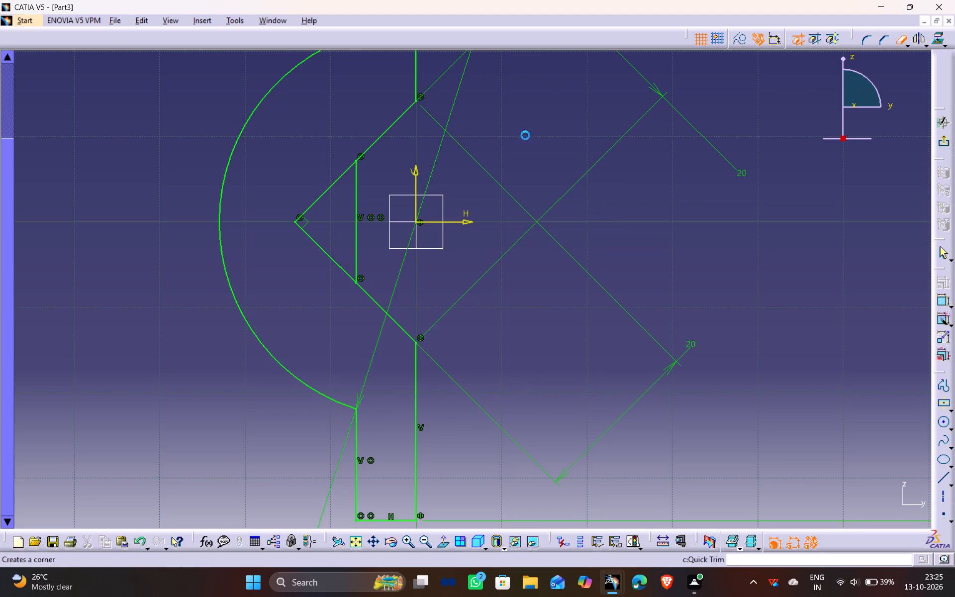
{"action": "left_click", "coordinate": [357, 217]}
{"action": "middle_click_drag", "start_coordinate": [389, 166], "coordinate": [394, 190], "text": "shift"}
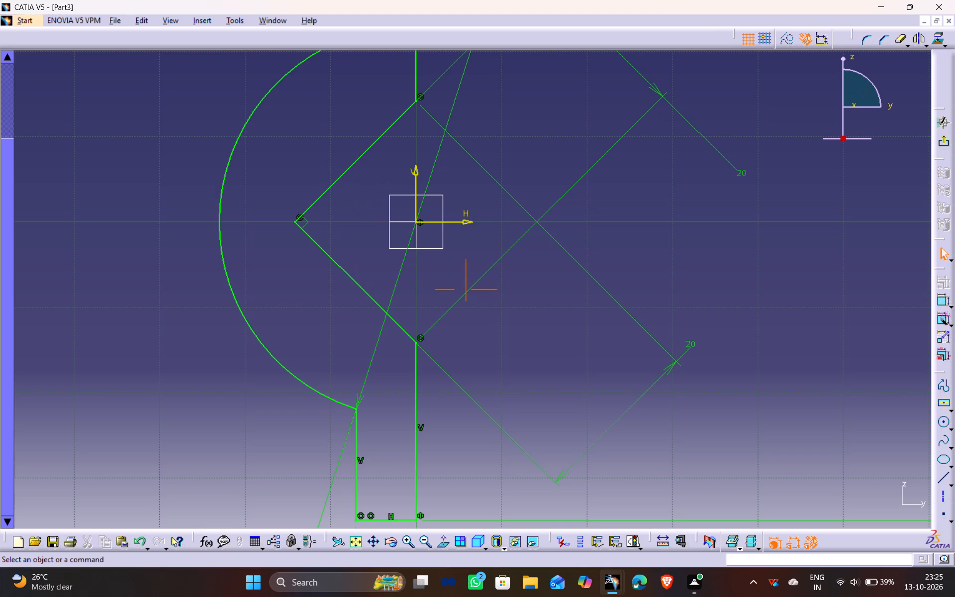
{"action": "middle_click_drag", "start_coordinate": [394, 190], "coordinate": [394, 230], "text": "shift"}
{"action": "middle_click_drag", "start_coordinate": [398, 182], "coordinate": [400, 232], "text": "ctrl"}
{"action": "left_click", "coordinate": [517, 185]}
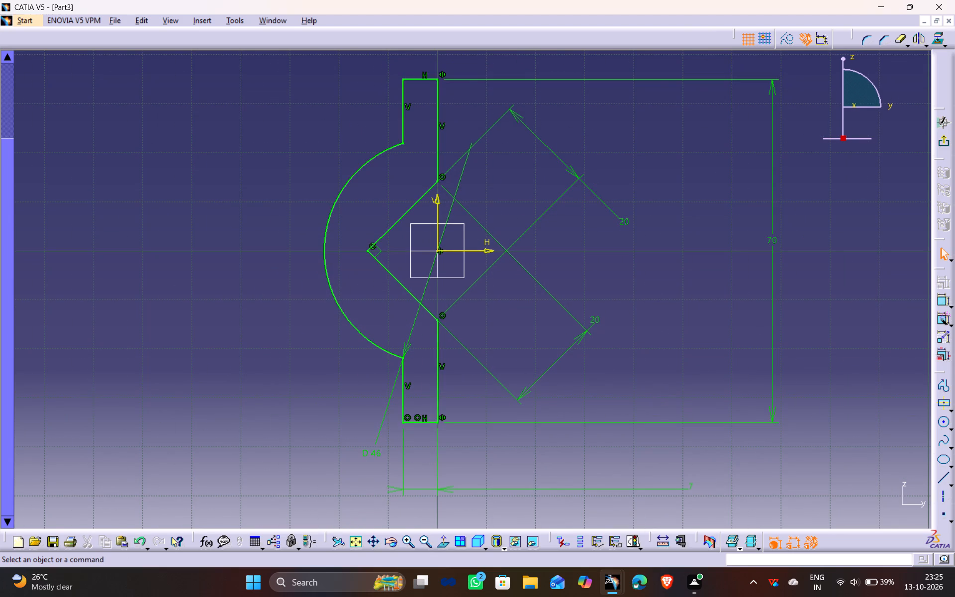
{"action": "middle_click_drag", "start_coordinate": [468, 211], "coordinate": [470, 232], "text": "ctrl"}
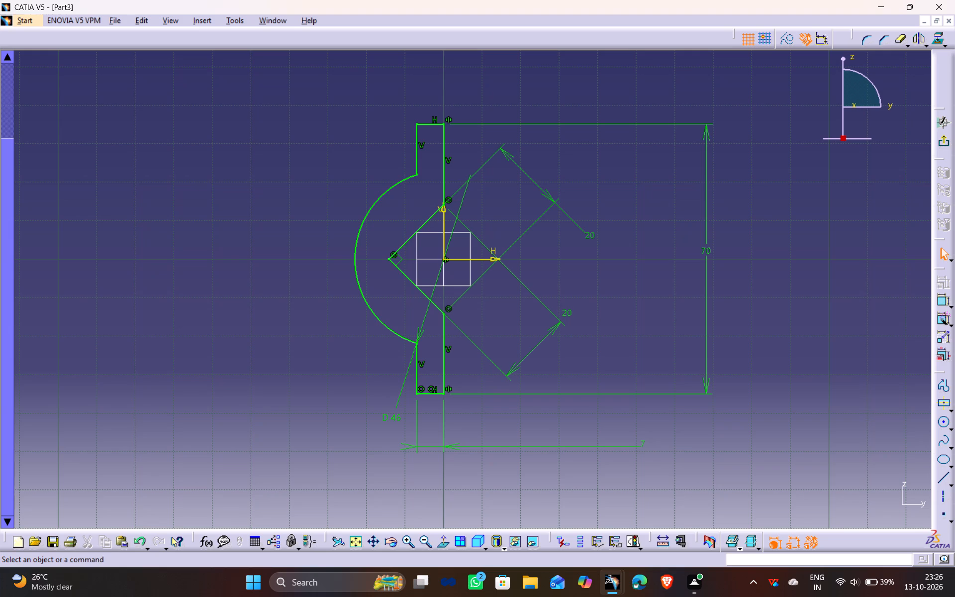
Leave the clamp profile sketch and pad it 25 mm with mirrored extent.
{"action": "left_click", "coordinate": [941, 140]}
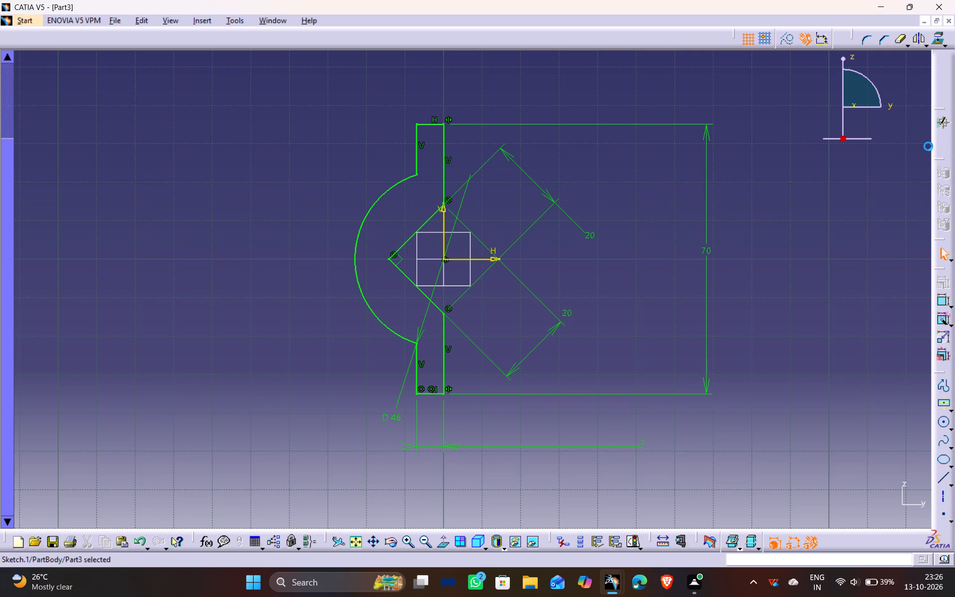
{"action": "left_click", "coordinate": [945, 288]}
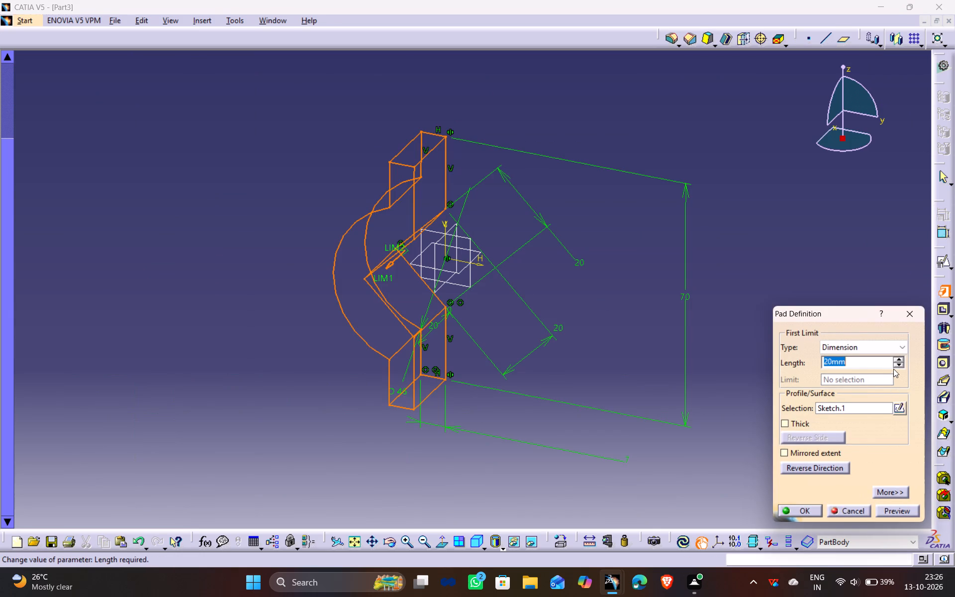
{"action": "left_click", "coordinate": [832, 361]}
{"action": "key", "text": "BackSpace"}
{"action": "key", "text": "5"}
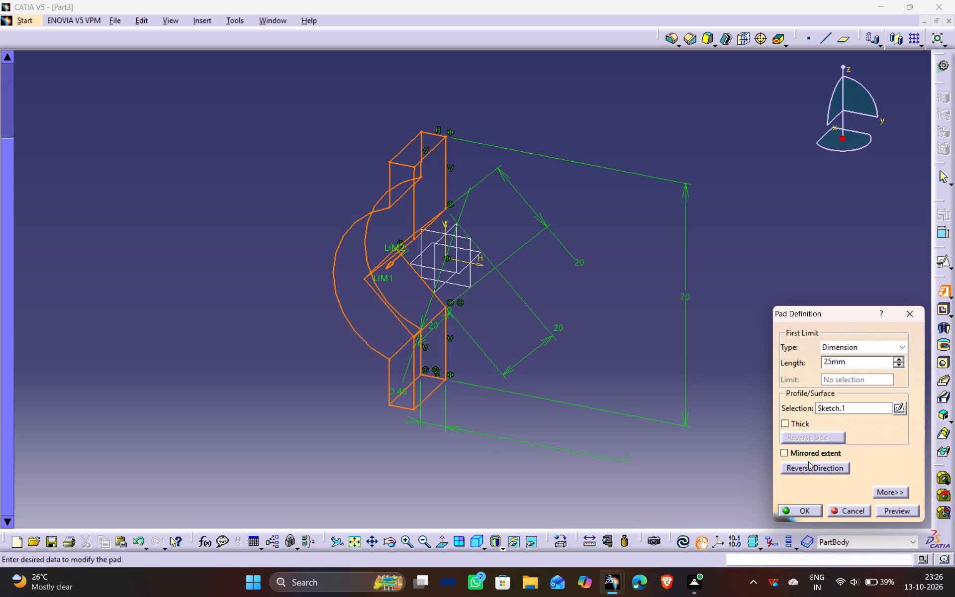
{"action": "left_click", "coordinate": [809, 455]}
{"action": "left_click", "coordinate": [890, 509]}
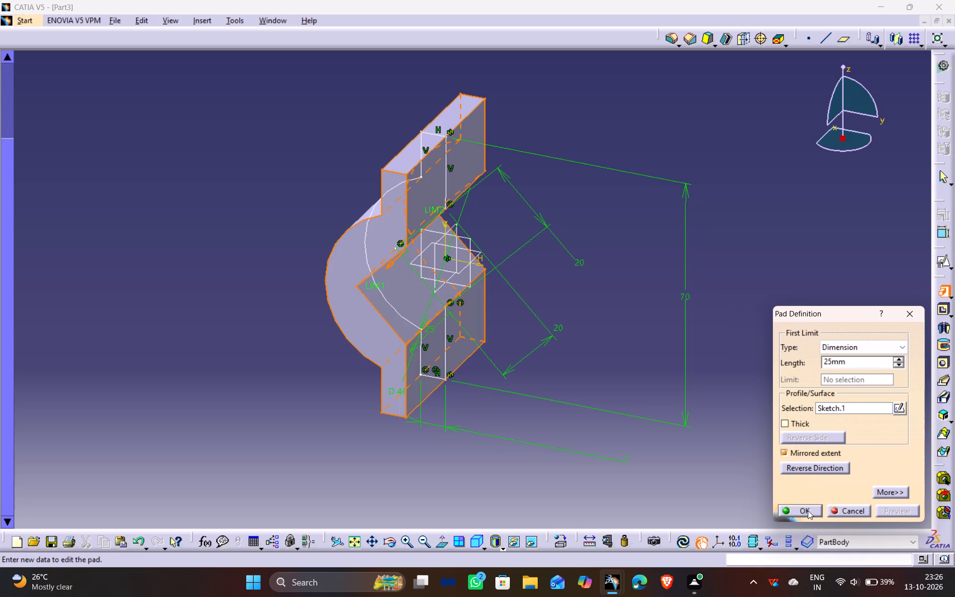
{"action": "left_click", "coordinate": [807, 508]}
{"action": "left_click", "coordinate": [575, 364]}
Start a positioned sketch on the flat front face of the lower flange, keeping the implicit origin and orientation.
{"action": "middle_click_drag", "start_coordinate": [515, 216], "coordinate": [479, 188]}
{"action": "left_click_drag", "start_coordinate": [515, 215], "coordinate": [479, 188]}
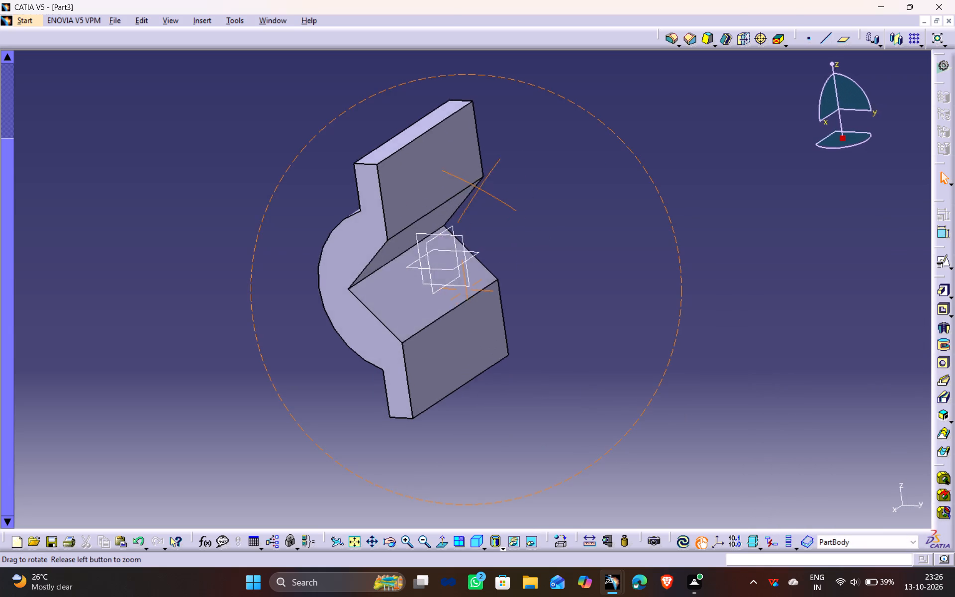
{"action": "left_click_drag", "start_coordinate": [479, 188], "coordinate": [442, 158]}
{"action": "middle_click_drag", "start_coordinate": [479, 188], "coordinate": [437, 156]}
{"action": "scroll", "coordinate": [437, 156], "scroll_direction": "down", "scroll_amount": 1}
{"action": "left_click", "coordinate": [490, 390]}
{"action": "left_click", "coordinate": [491, 364]}
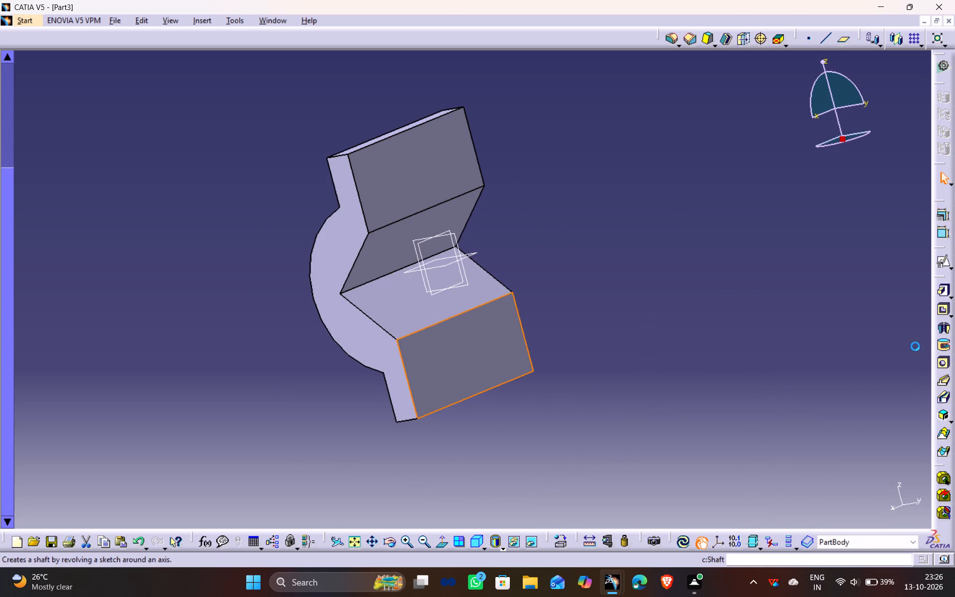
{"action": "left_click", "coordinate": [944, 264]}
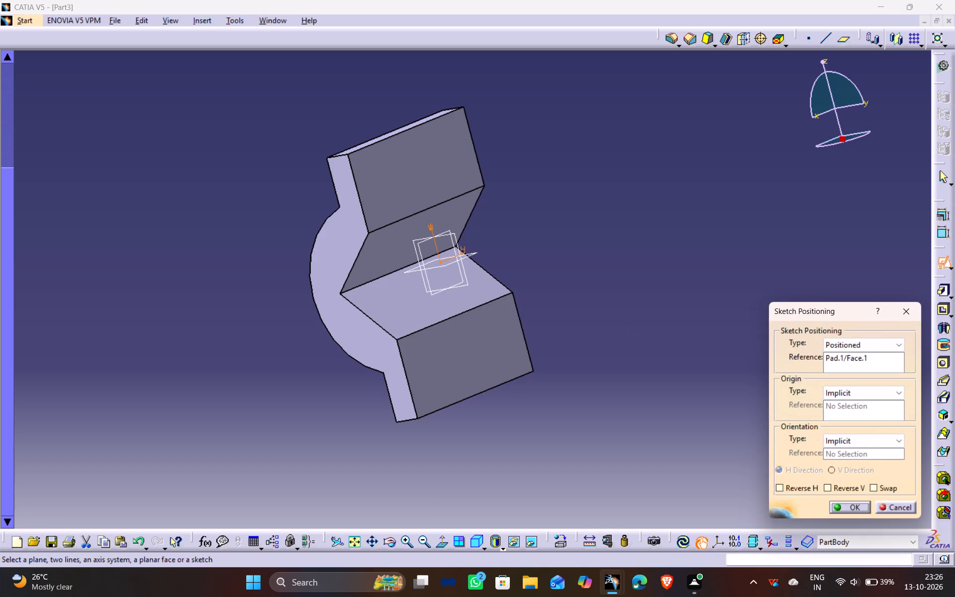
{"action": "left_click", "coordinate": [844, 503]}
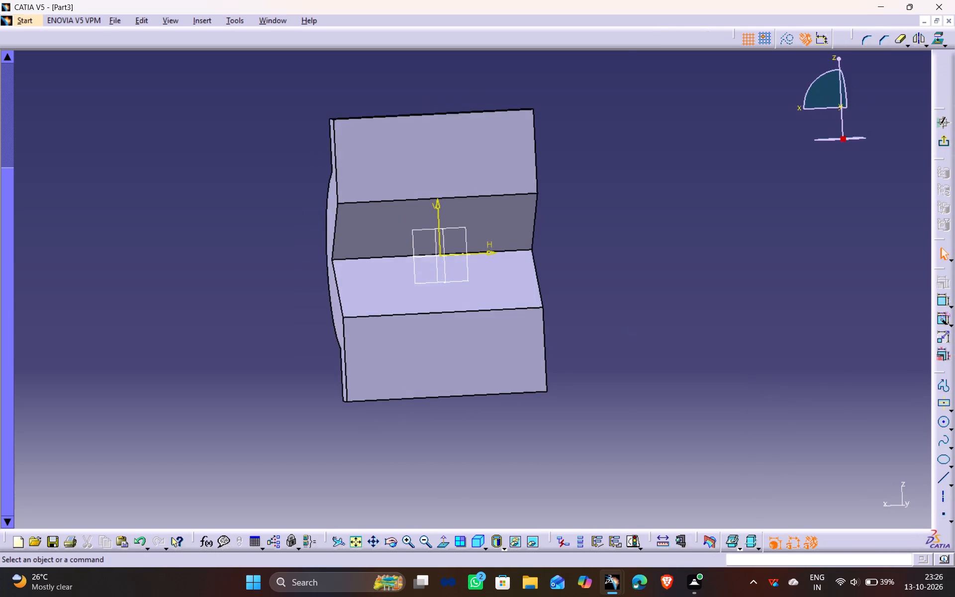
{"action": "middle_click_drag", "start_coordinate": [353, 154], "coordinate": [357, 175], "text": "ctrl"}
Draw two circles side by side on the lower flange face, about 10 mm and 12 mm in diameter.
{"action": "left_click", "coordinate": [945, 424]}
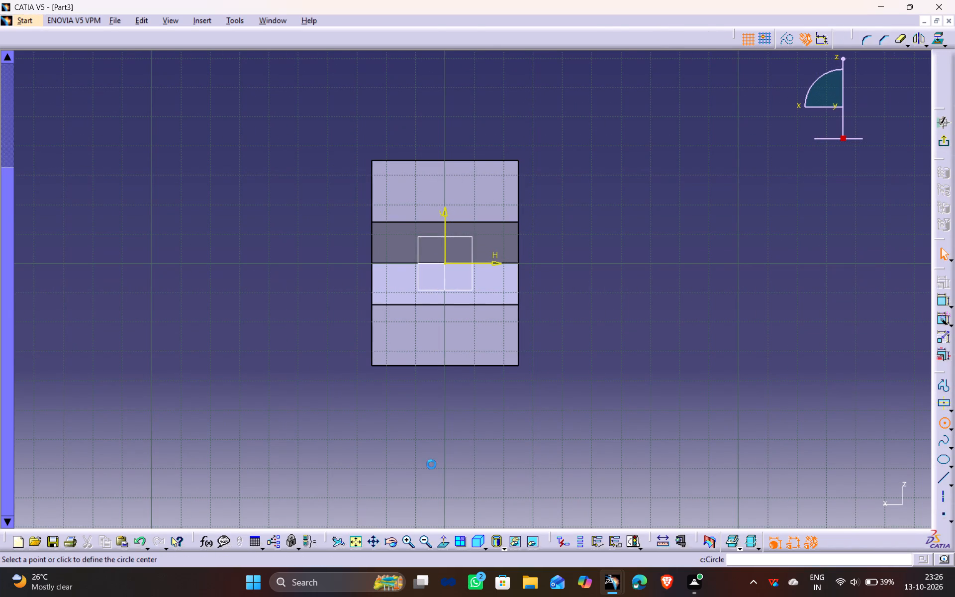
{"action": "middle_click_drag", "start_coordinate": [353, 508], "coordinate": [336, 406], "text": "ctrl"}
{"action": "left_click", "coordinate": [531, 460]}
{"action": "left_click", "coordinate": [558, 419]}
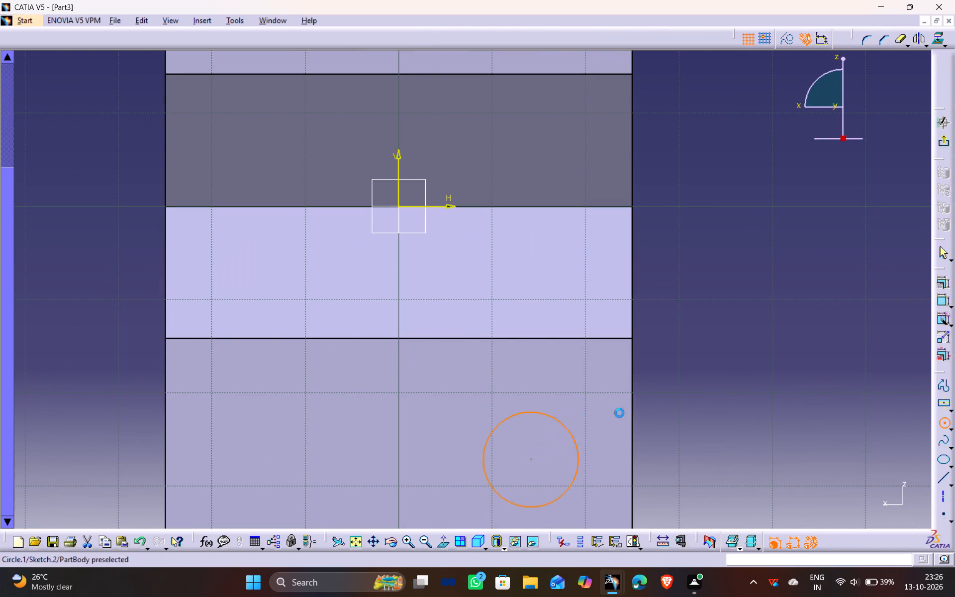
{"action": "middle_click_drag", "start_coordinate": [626, 413], "coordinate": [649, 286]}
{"action": "left_click", "coordinate": [949, 420]}
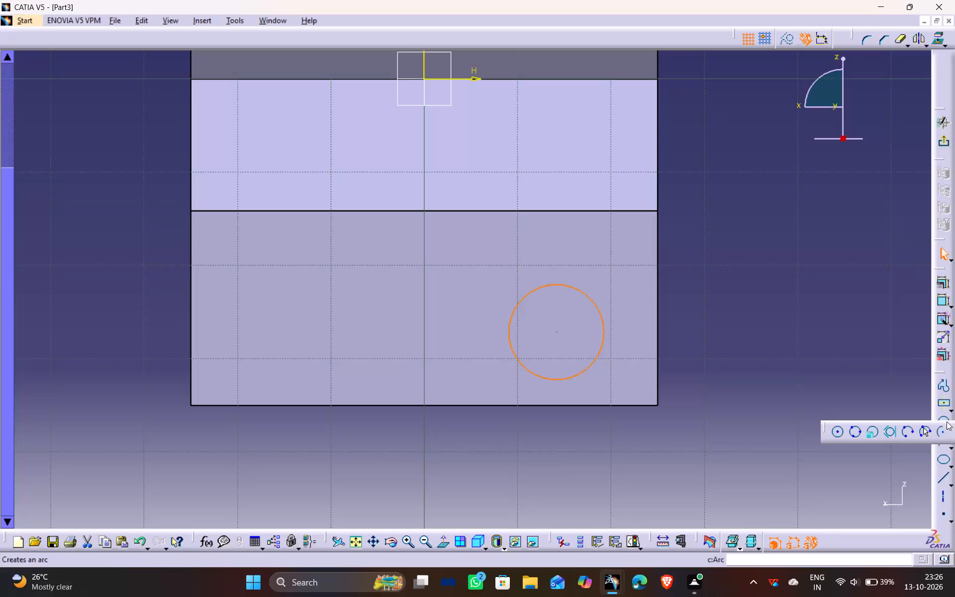
{"action": "left_click", "coordinate": [945, 419]}
{"action": "left_click", "coordinate": [944, 420]}
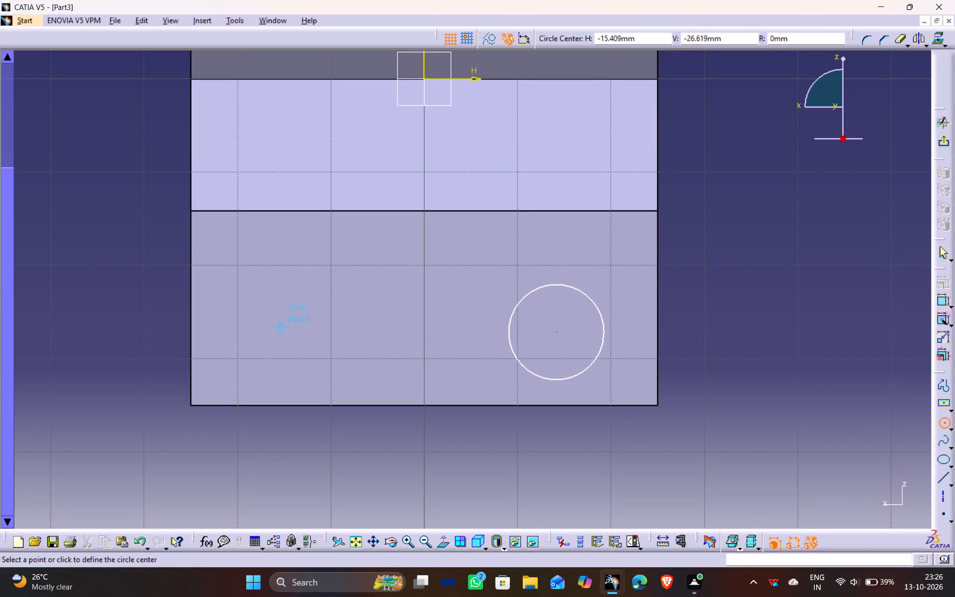
{"action": "left_click", "coordinate": [282, 330]}
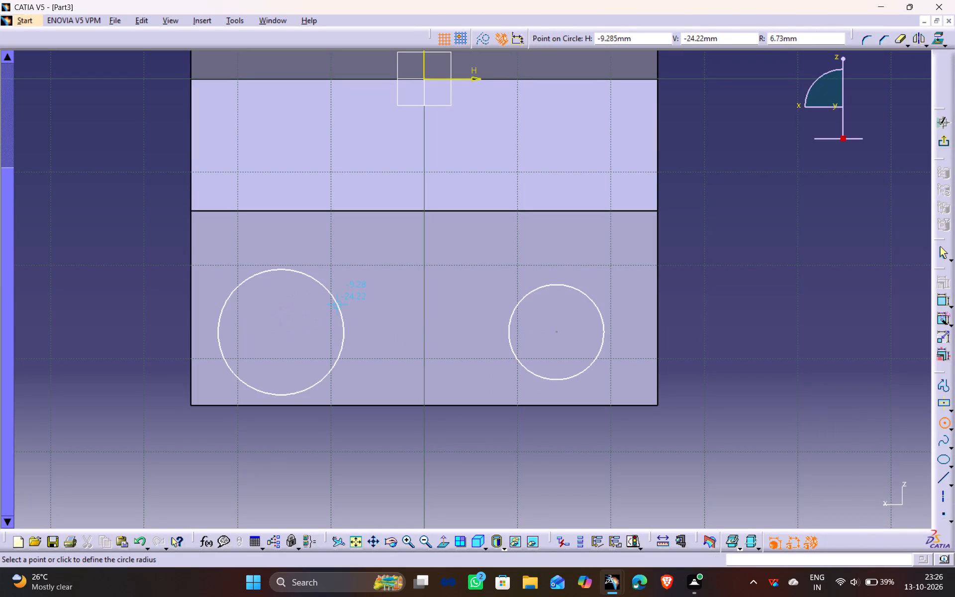
{"action": "left_click", "coordinate": [331, 312]}
Dimension both lower flange circles with a diameter of 7 mm each.
{"action": "left_click", "coordinate": [944, 304]}
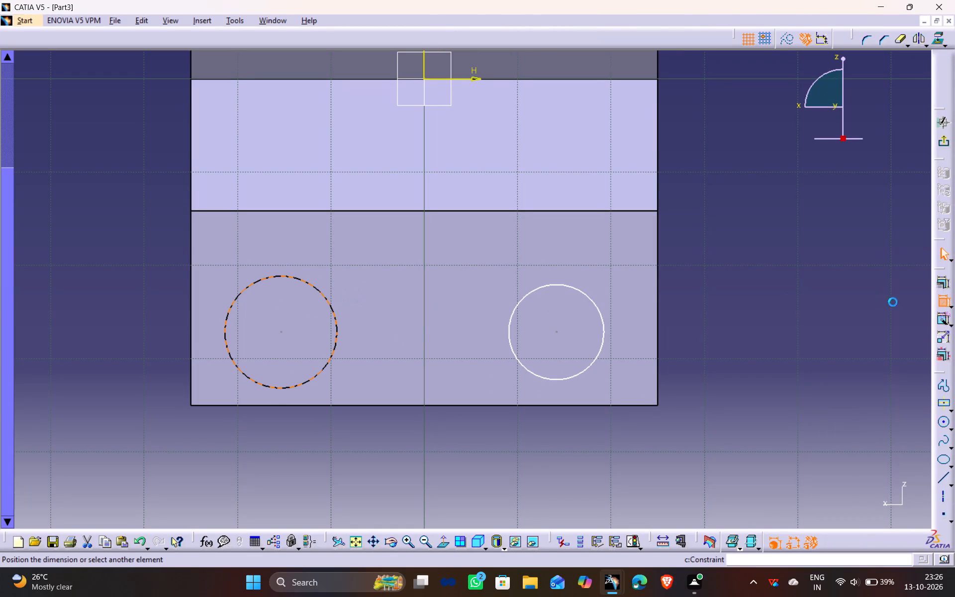
{"action": "left_click", "coordinate": [111, 347]}
{"action": "double_click", "coordinate": [116, 342]}
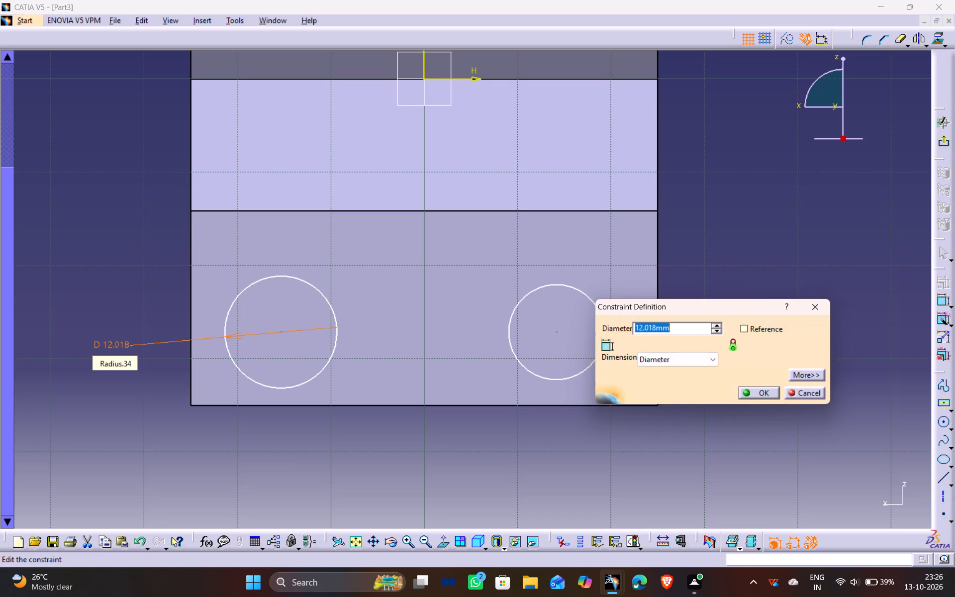
{"action": "key", "text": "7"}
{"action": "key", "text": "Return"}
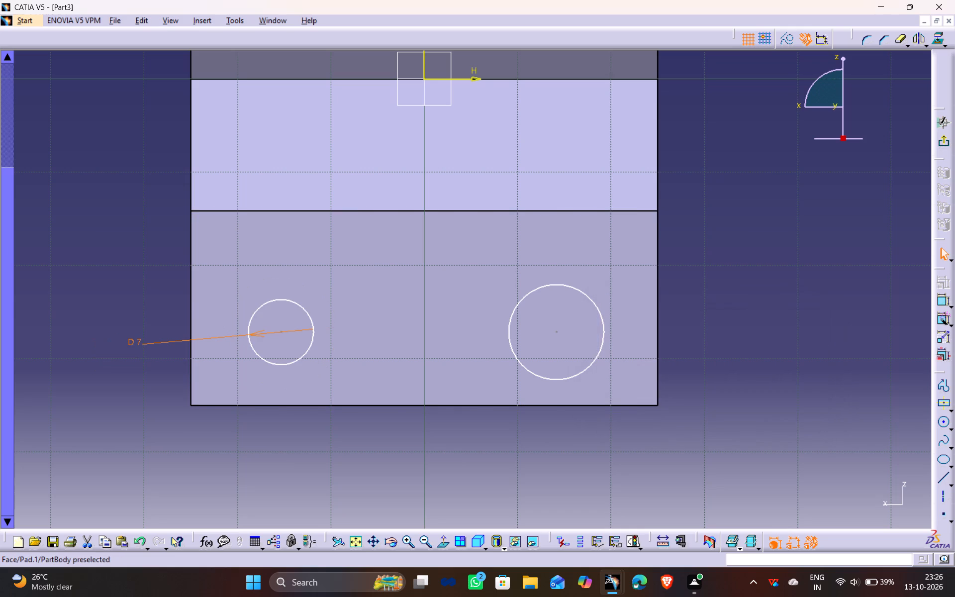
{"action": "left_click", "coordinate": [597, 311]}
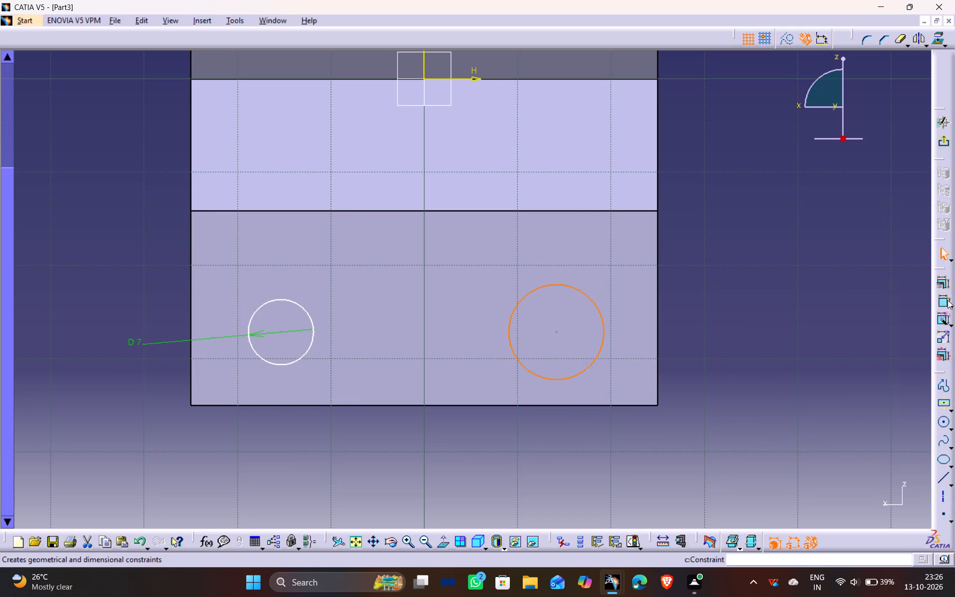
{"action": "left_click", "coordinate": [934, 305]}
{"action": "left_click", "coordinate": [943, 300]}
{"action": "left_click", "coordinate": [709, 295]}
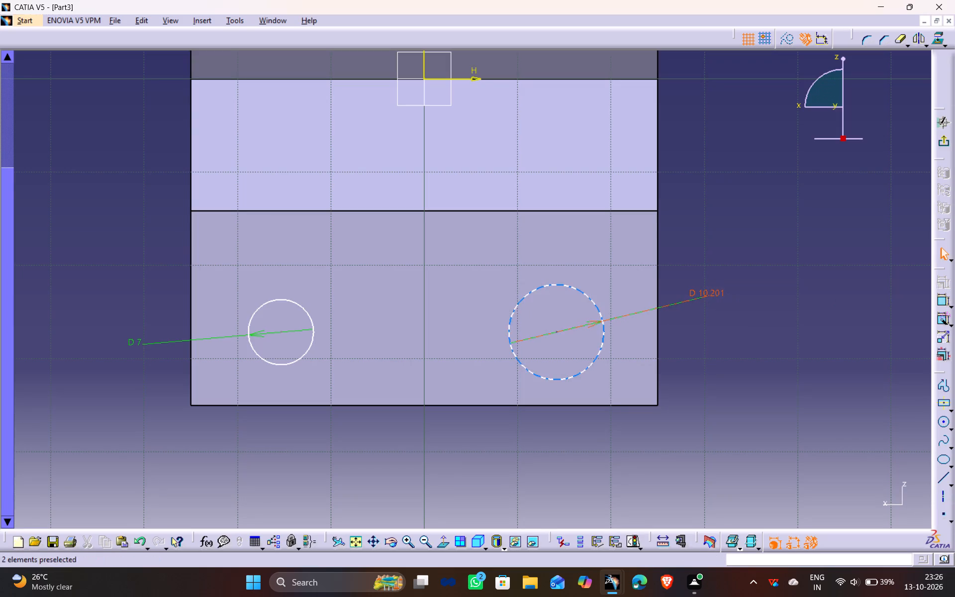
{"action": "double_click", "coordinate": [715, 289]}
{"action": "key", "text": "7"}
{"action": "key", "text": "Return"}
{"action": "left_click", "coordinate": [720, 232]}
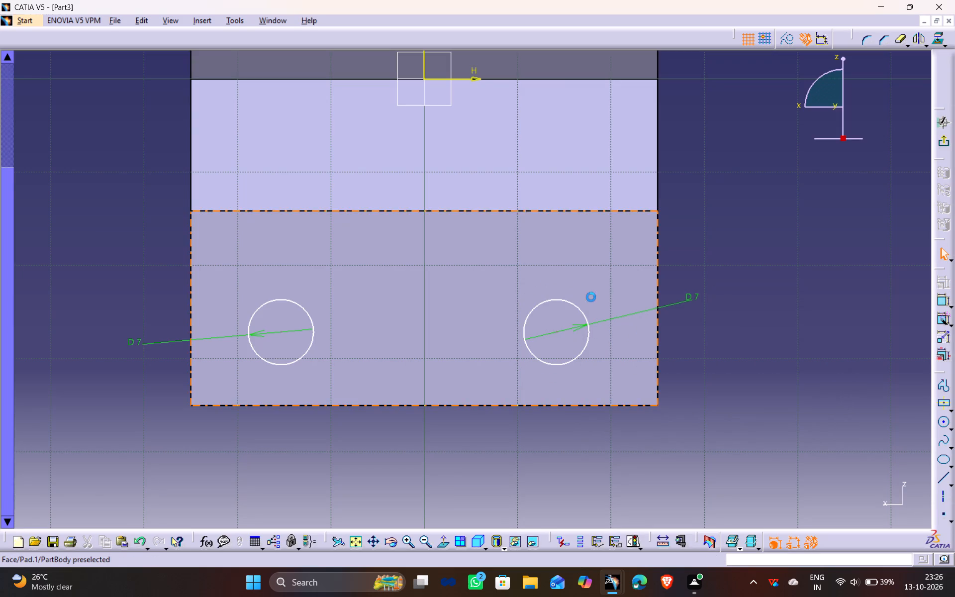
Constrain the distance between the two circle centres to 30 mm.
{"action": "left_click", "coordinate": [557, 331]}
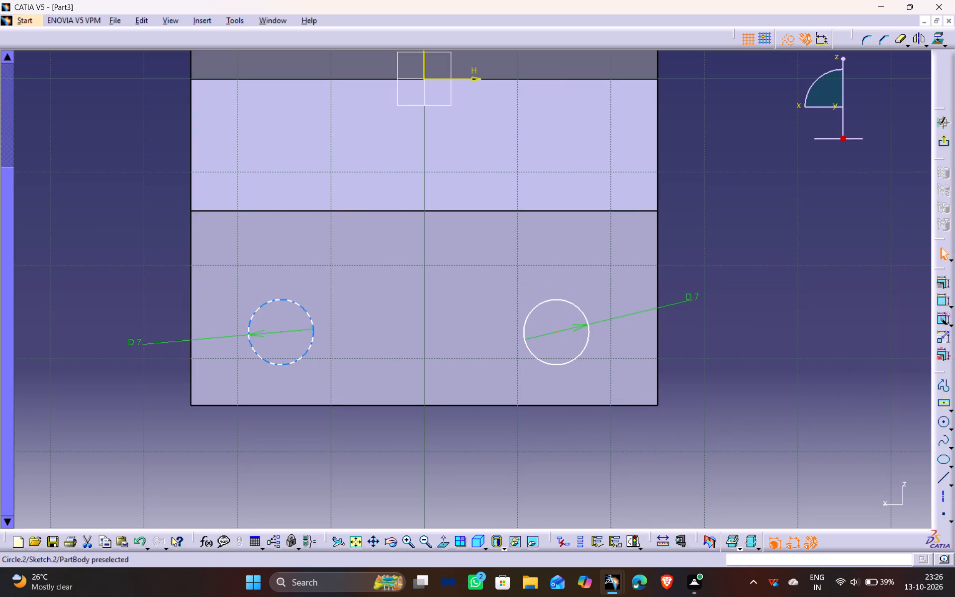
{"action": "left_click", "coordinate": [282, 332], "text": "ctrl"}
{"action": "middle_click_drag", "start_coordinate": [375, 290], "coordinate": [378, 309], "text": "ctrl"}
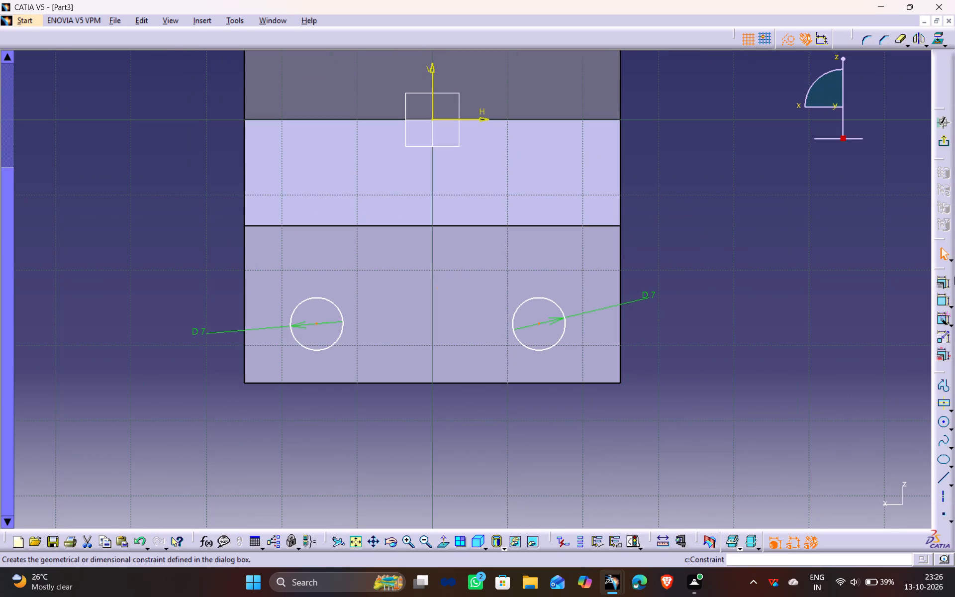
{"action": "left_click", "coordinate": [941, 299]}
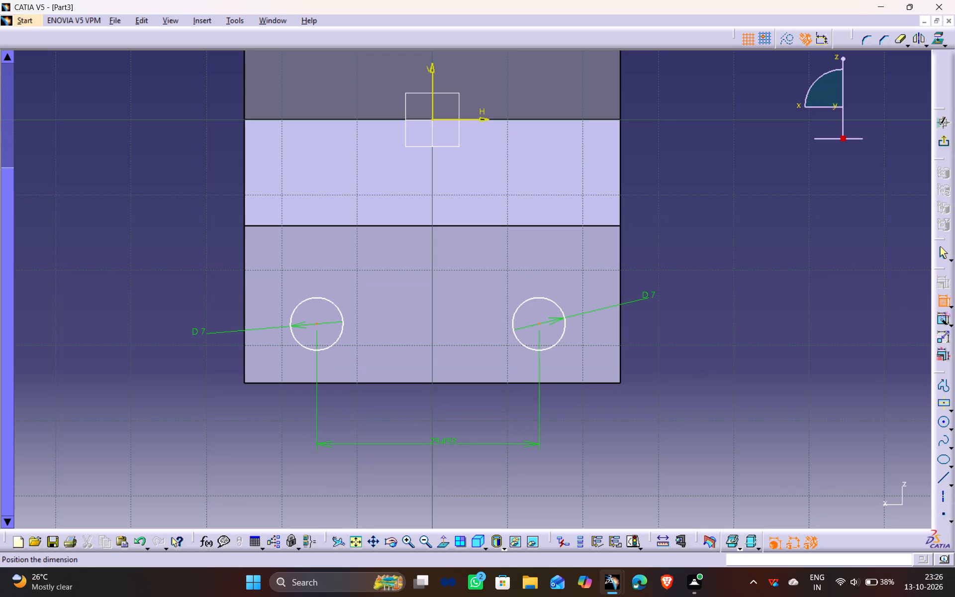
{"action": "left_click", "coordinate": [423, 442]}
{"action": "double_click", "coordinate": [428, 438]}
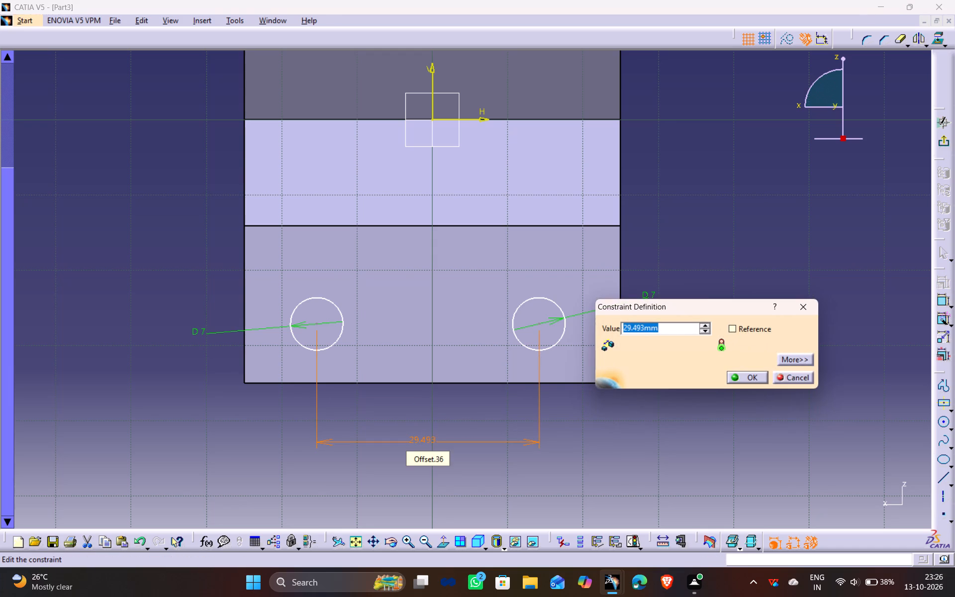
{"action": "type", "text": "30"}
{"action": "key", "text": "Return"}
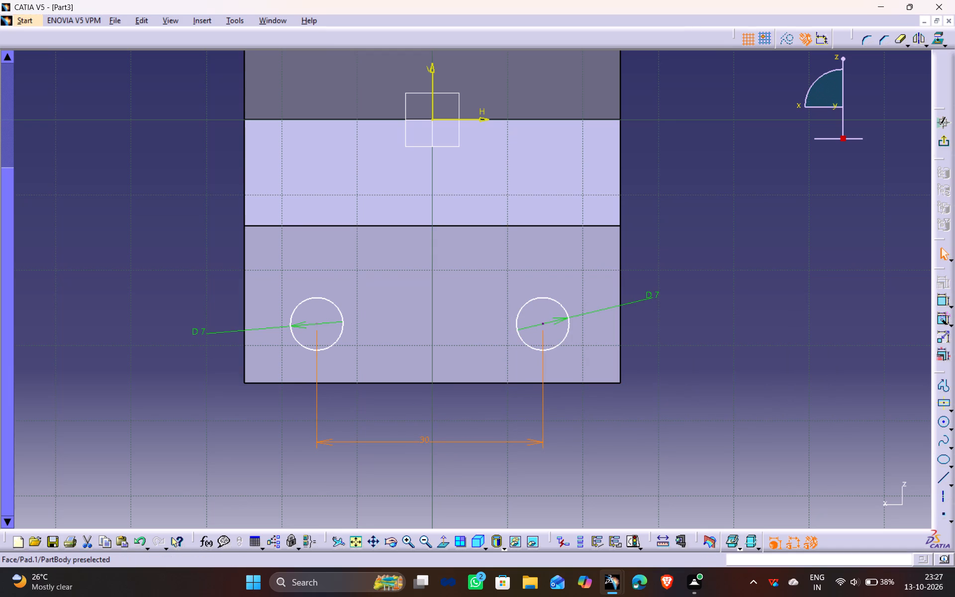
Constrain the centre of the circle on the positive H side to 10 mm from the flange's adjacent vertical edge.
{"action": "left_click", "coordinate": [543, 323]}
{"action": "left_click", "coordinate": [619, 331], "text": "ctrl"}
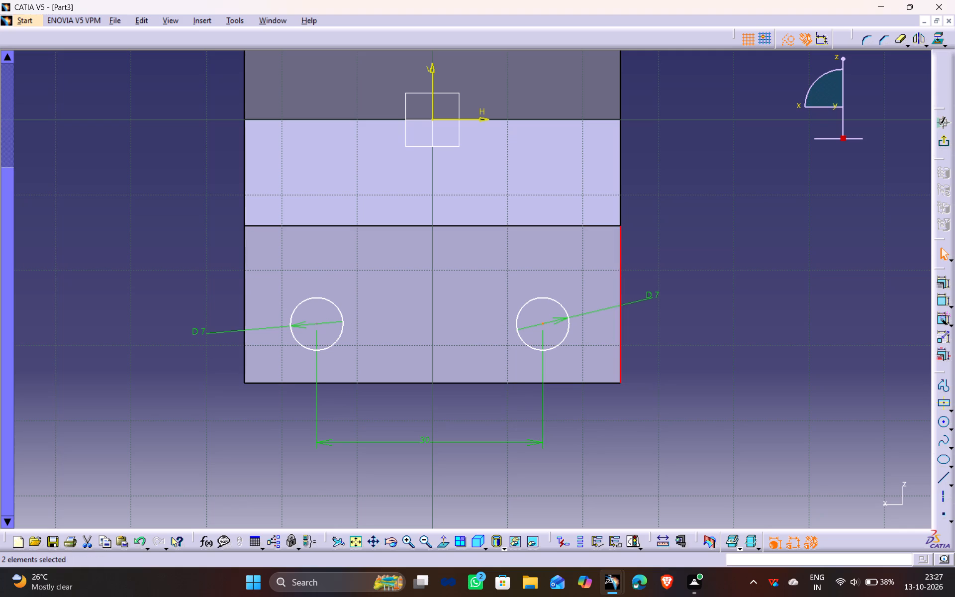
{"action": "left_click", "coordinate": [944, 301]}
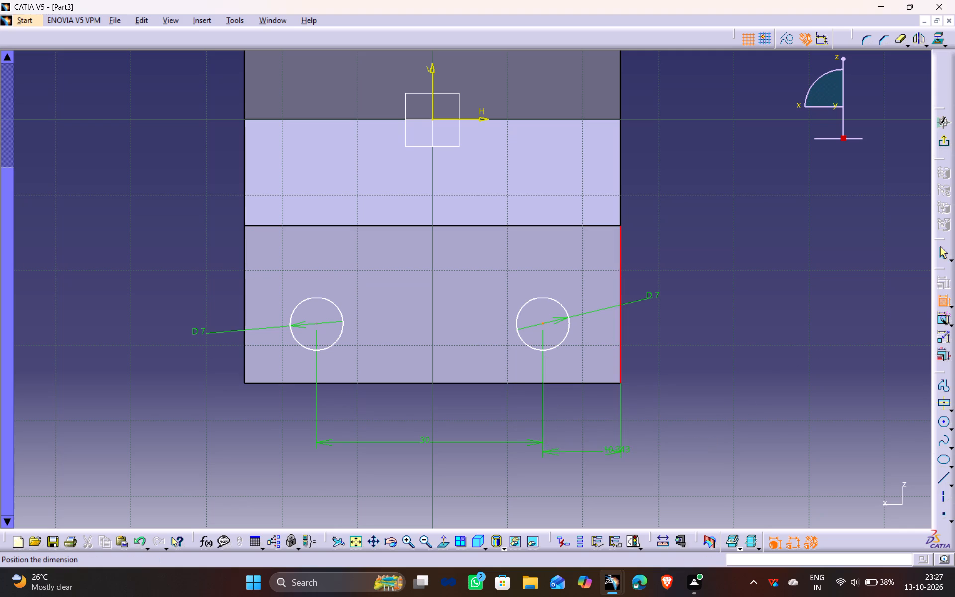
{"action": "left_click", "coordinate": [682, 440]}
{"action": "double_click", "coordinate": [683, 435]}
{"action": "type", "text": "10"}
{"action": "key", "text": "Return"}
{"action": "left_click", "coordinate": [687, 283]}
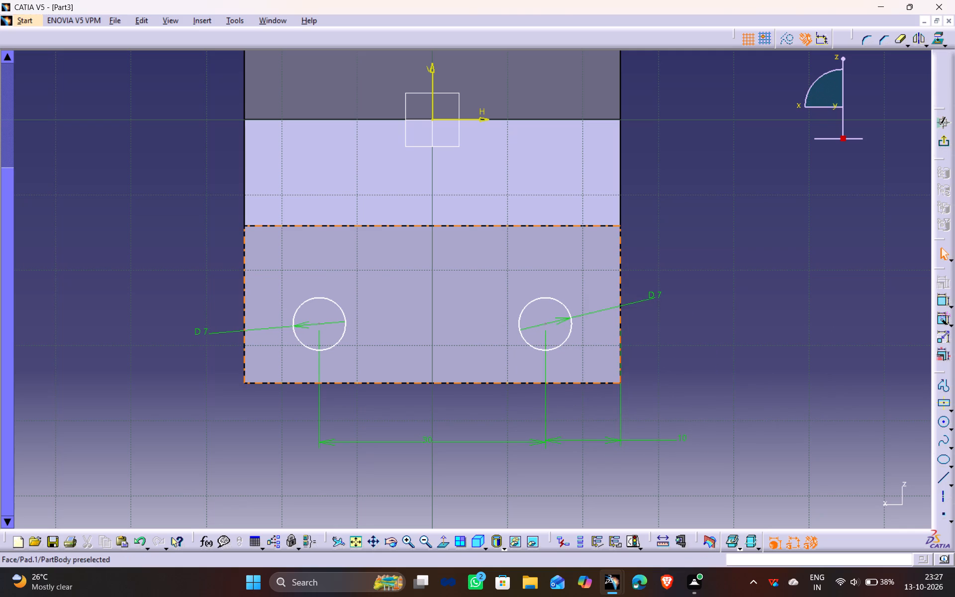
Mirror the two lower circles about the horizontal H axis onto the upper flange.
{"action": "middle_click_drag", "start_coordinate": [423, 287], "coordinate": [421, 303], "text": "ctrl"}
{"action": "middle_click_drag", "start_coordinate": [444, 323], "coordinate": [432, 386]}
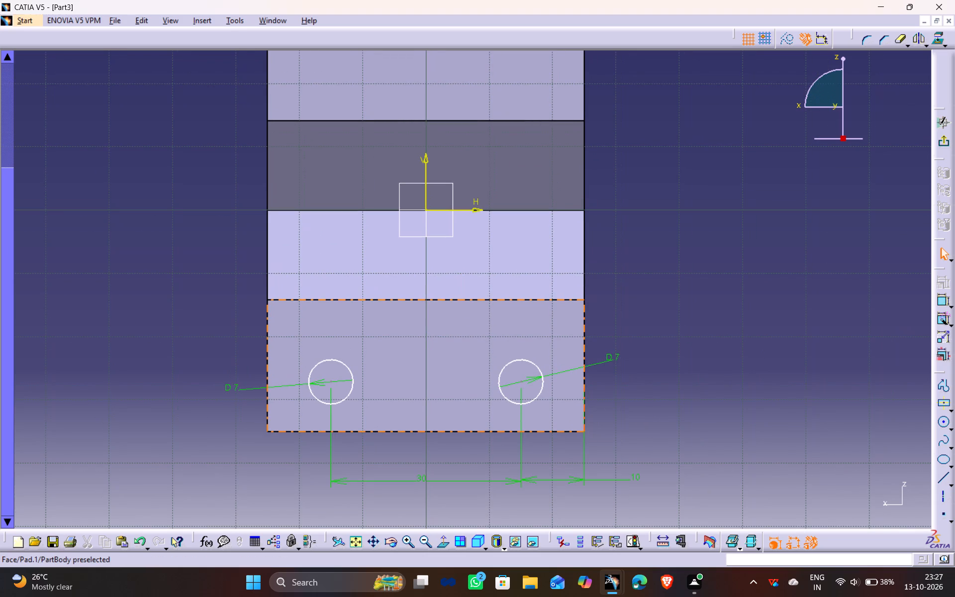
{"action": "left_click", "coordinate": [352, 373]}
{"action": "left_click", "coordinate": [538, 368]}
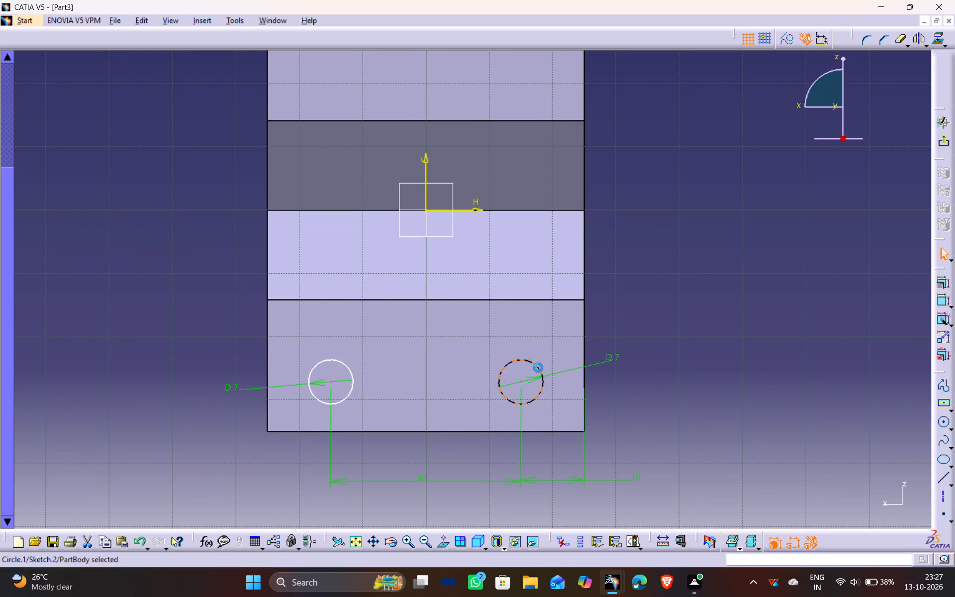
{"action": "left_click", "coordinate": [353, 379], "text": "ctrl"}
{"action": "middle_click_drag", "start_coordinate": [544, 269], "coordinate": [545, 286], "text": "ctrl"}
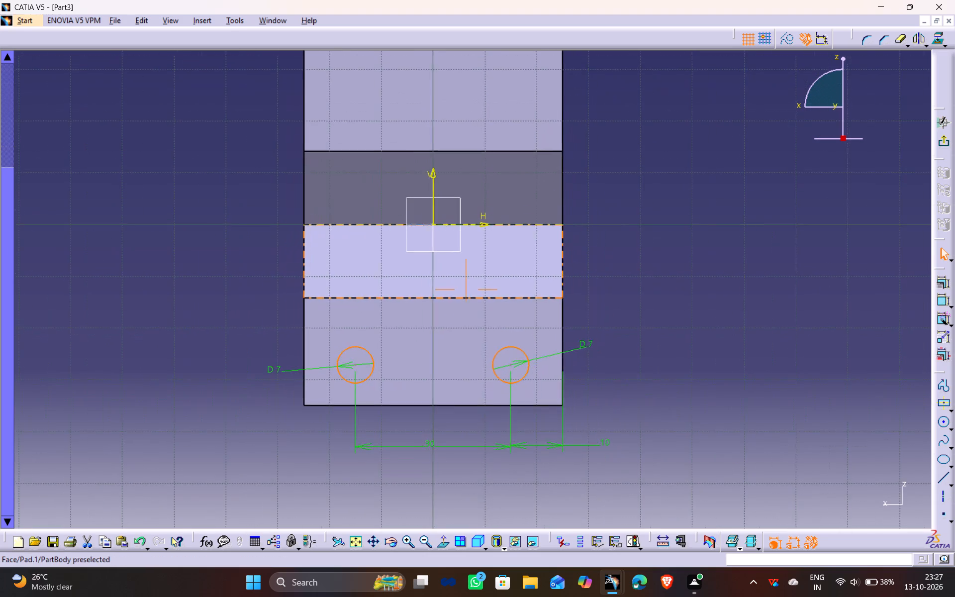
{"action": "middle_click_drag", "start_coordinate": [649, 237], "coordinate": [634, 329]}
{"action": "left_click", "coordinate": [918, 35]}
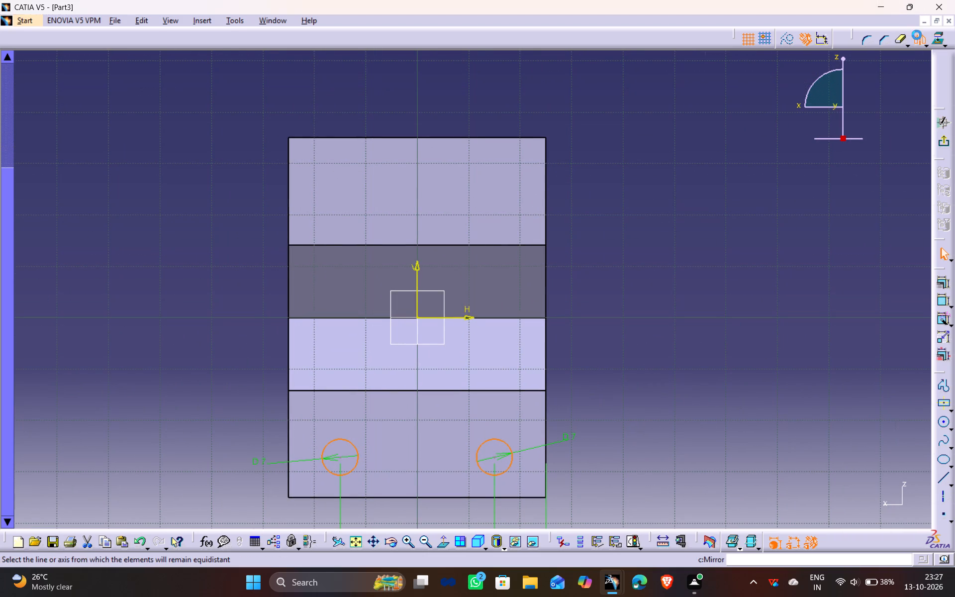
{"action": "left_click", "coordinate": [465, 317]}
{"action": "left_click", "coordinate": [626, 289]}
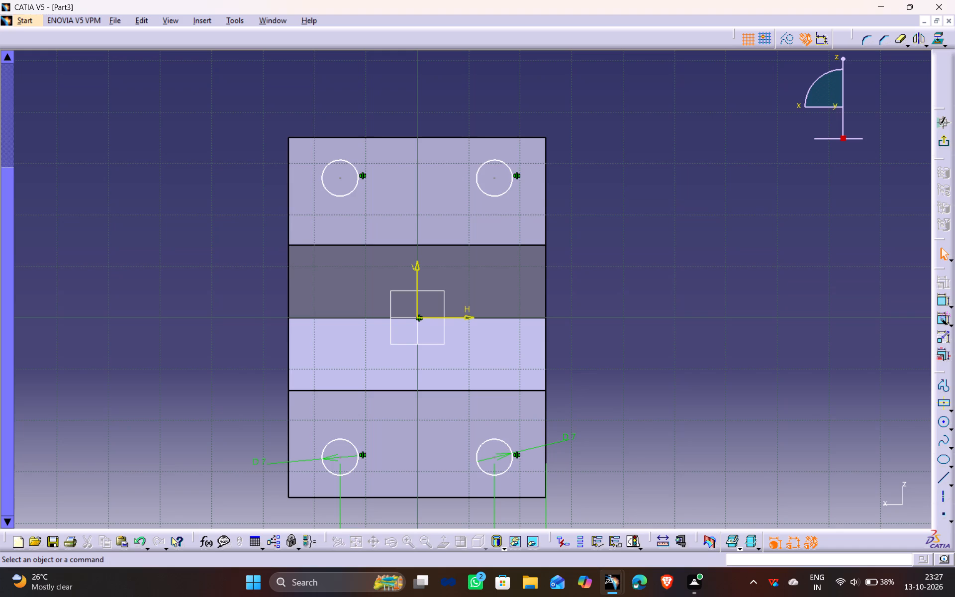
Constrain the vertical distance between the two circle centres on the positive H side to 56 mm.
{"action": "left_click", "coordinate": [494, 177]}
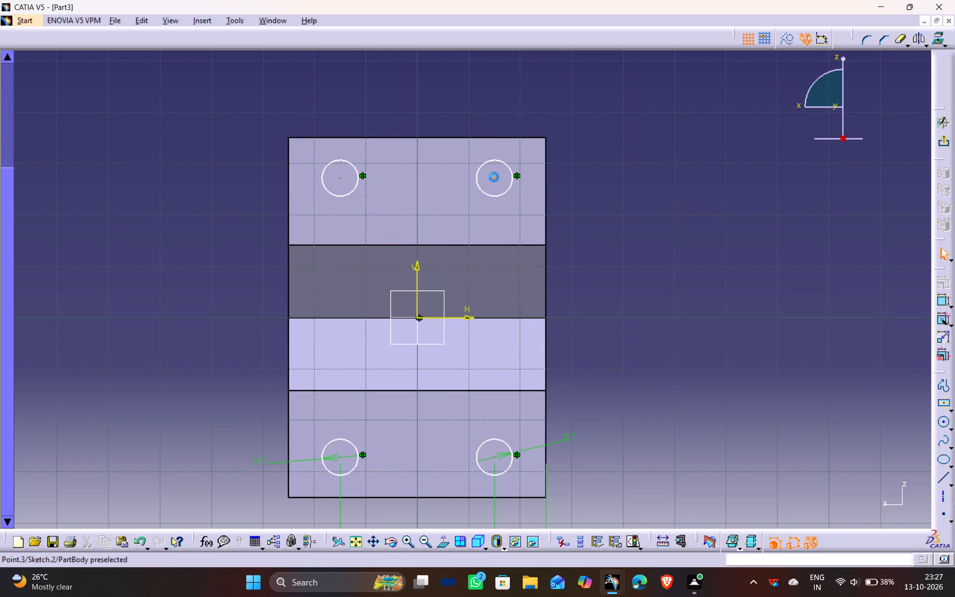
{"action": "left_click", "coordinate": [497, 456], "text": "ctrl"}
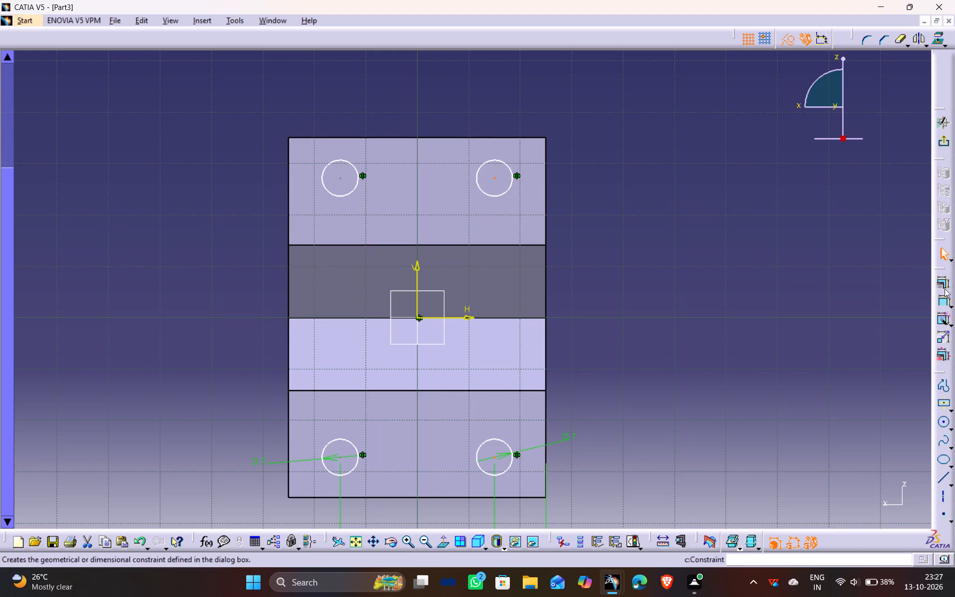
{"action": "left_click", "coordinate": [944, 301]}
{"action": "left_click_drag", "start_coordinate": [696, 298], "coordinate": [696, 317]}
{"action": "double_click", "coordinate": [701, 294]}
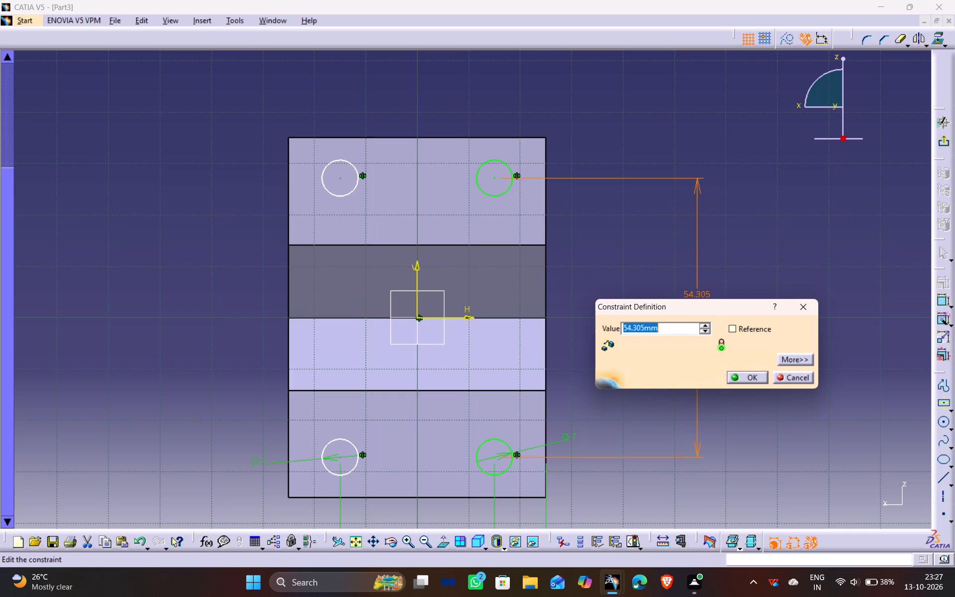
{"action": "type", "text": "56"}
{"action": "key", "text": "Return"}
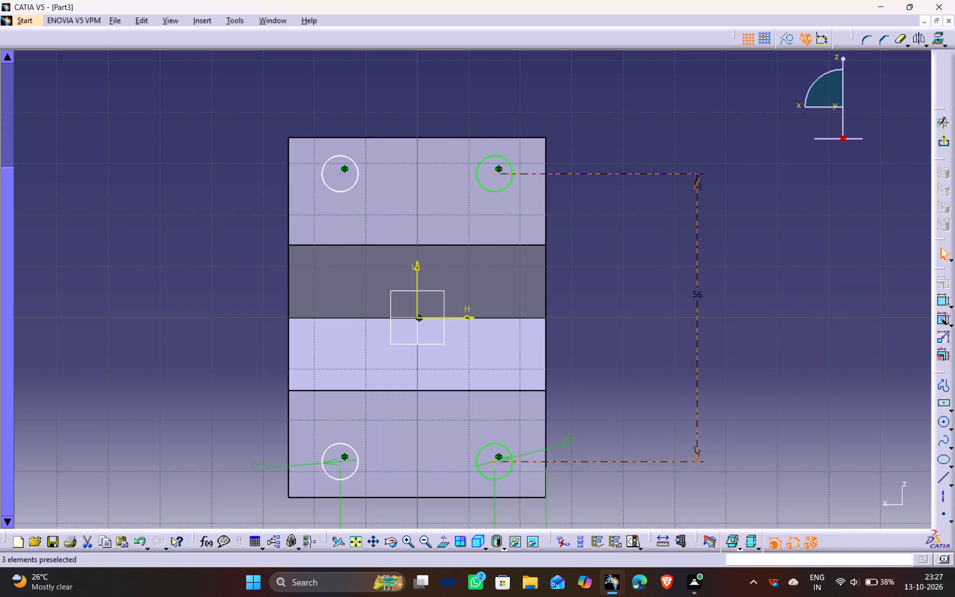
Dimension the vertical distance between the two circle centres on the negative H side and exit the sketch.
{"action": "left_click", "coordinate": [339, 175]}
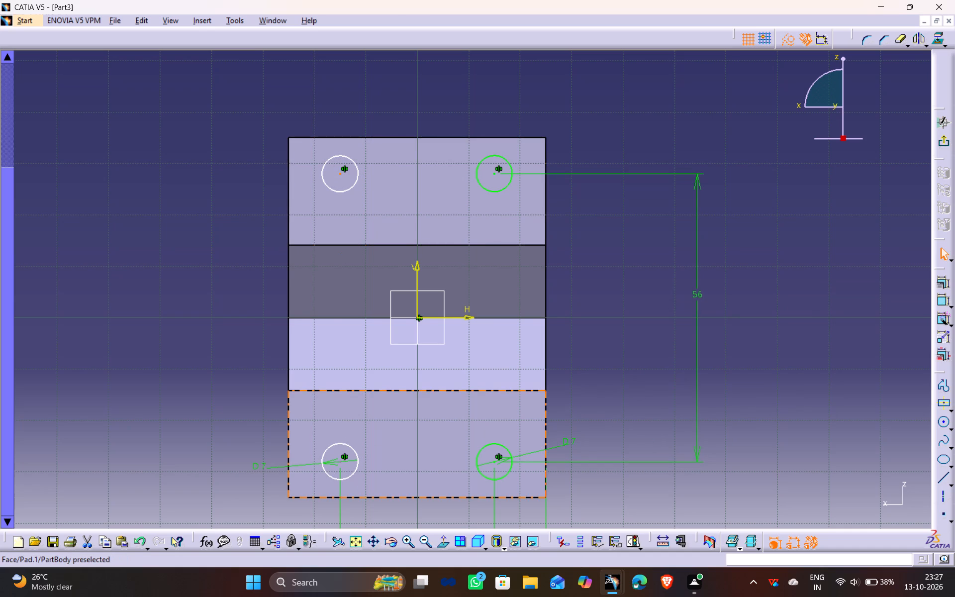
{"action": "left_click", "coordinate": [342, 462], "text": "ctrl"}
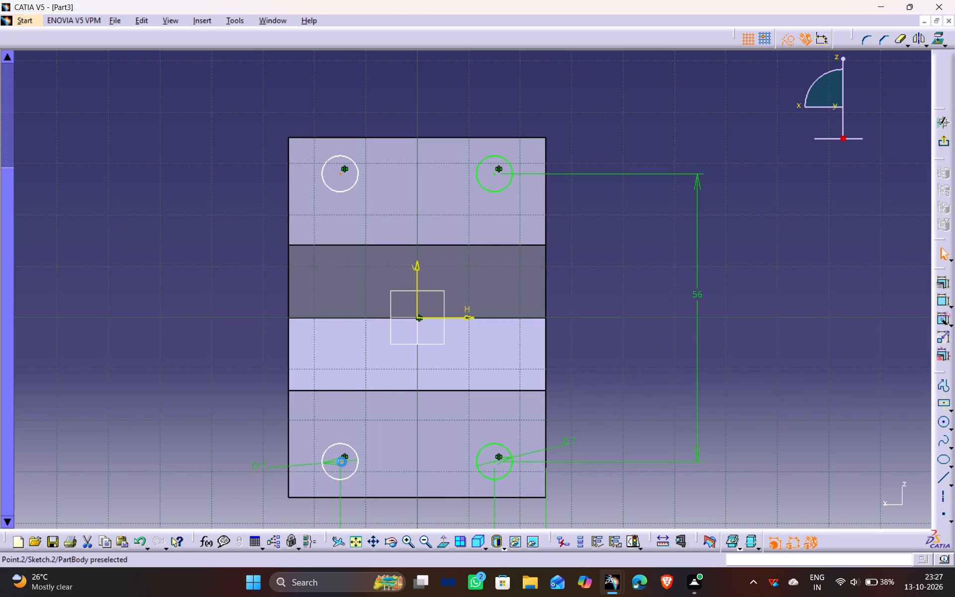
{"action": "left_click", "coordinate": [941, 300]}
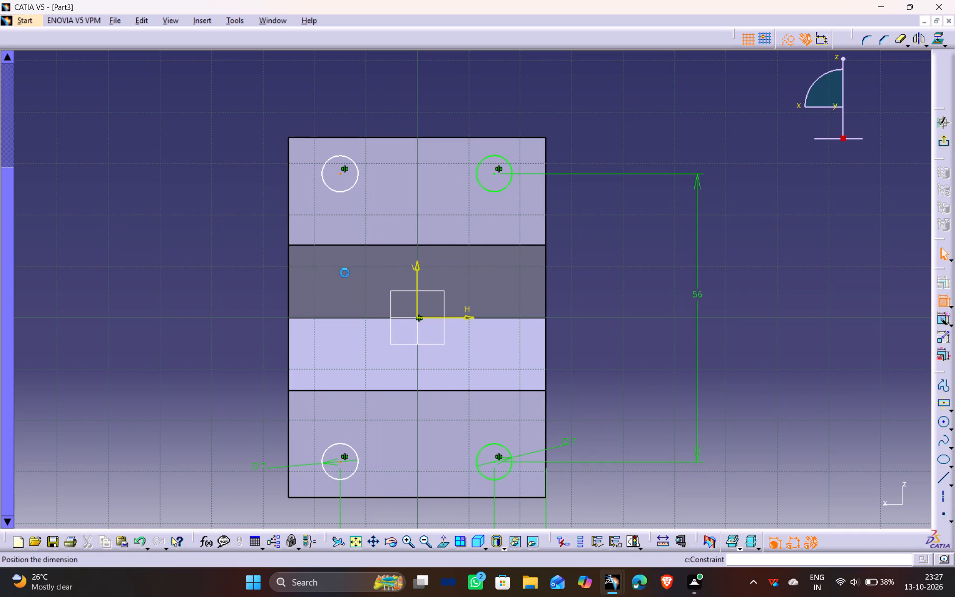
{"action": "left_click", "coordinate": [183, 335]}
{"action": "left_click", "coordinate": [632, 242]}
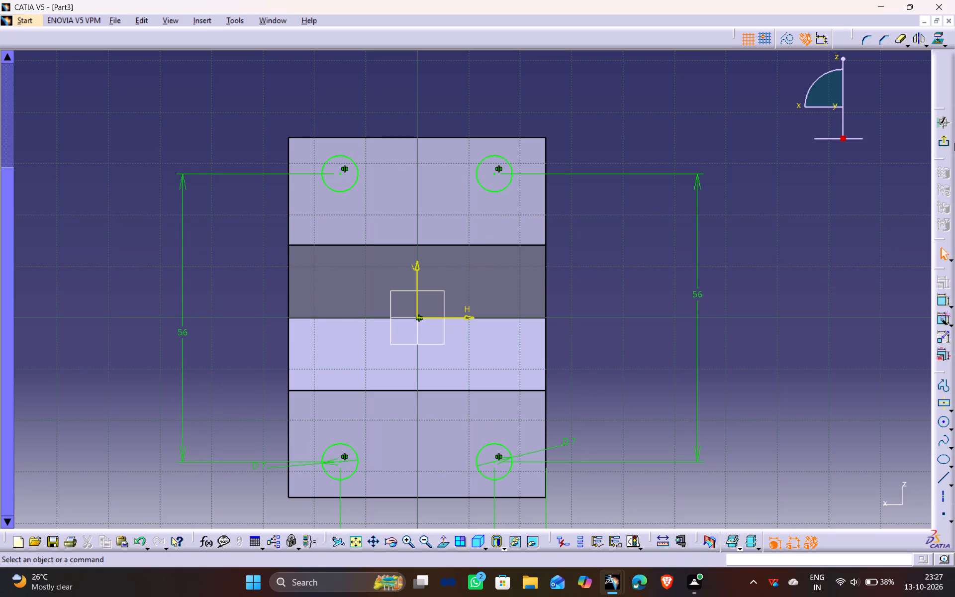
{"action": "left_click", "coordinate": [946, 142]}
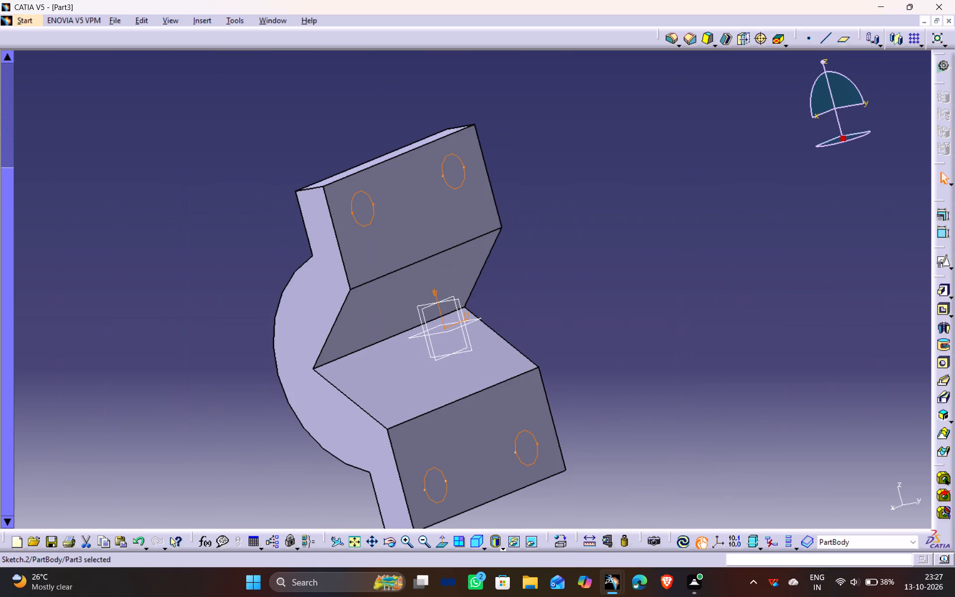
Pocket the four-circle sketch to a depth of 25 mm to cut the flange holes.
{"action": "left_click", "coordinate": [946, 309]}
{"action": "middle_click_drag", "start_coordinate": [653, 382], "coordinate": [670, 318]}
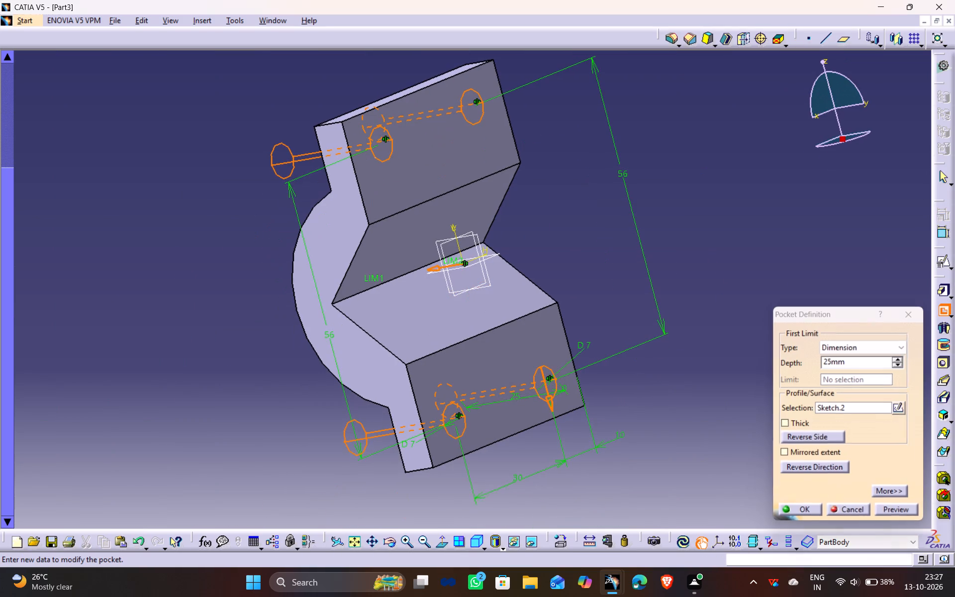
{"action": "left_click", "coordinate": [889, 508]}
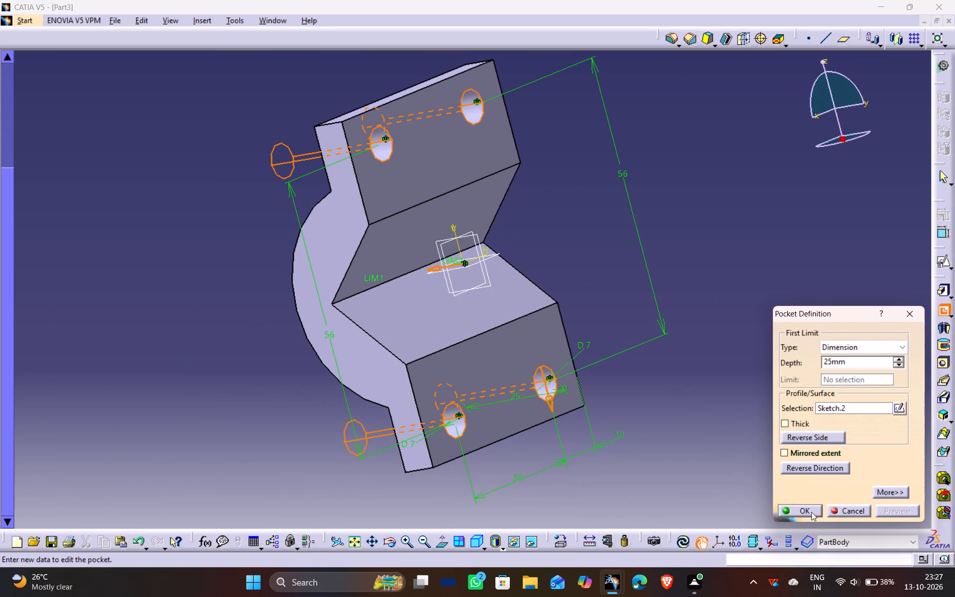
{"action": "left_click", "coordinate": [809, 506]}
{"action": "left_click", "coordinate": [676, 304]}
{"action": "middle_click_drag", "start_coordinate": [653, 201], "coordinate": [496, 240]}
{"action": "left_click_drag", "start_coordinate": [653, 201], "coordinate": [496, 240]}
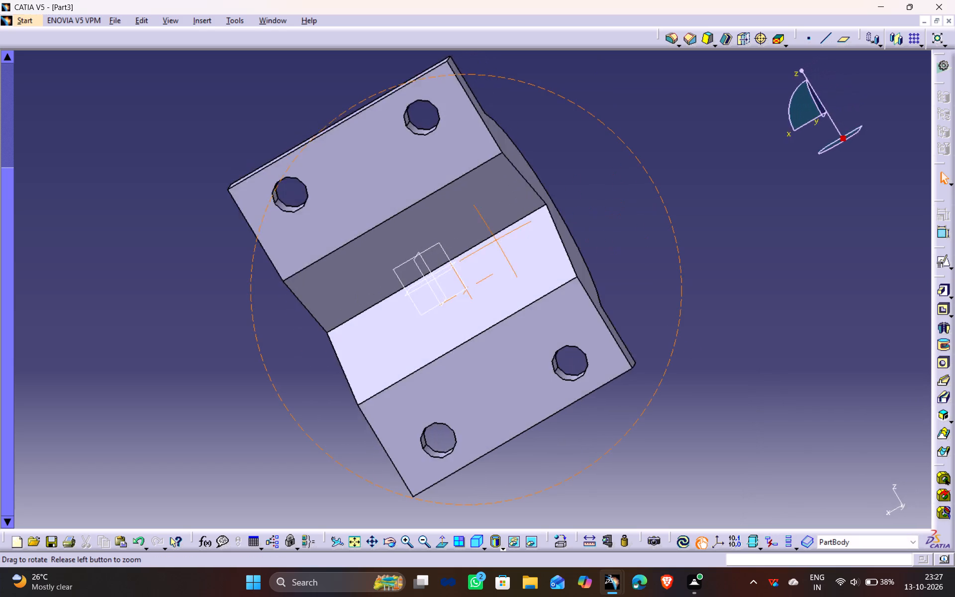
{"action": "left_click_drag", "start_coordinate": [496, 240], "coordinate": [598, 195]}
{"action": "middle_click_drag", "start_coordinate": [496, 240], "coordinate": [599, 194]}
Save the part in the Documents folder as A30-5.
{"action": "key", "text": "ctrl+s"}
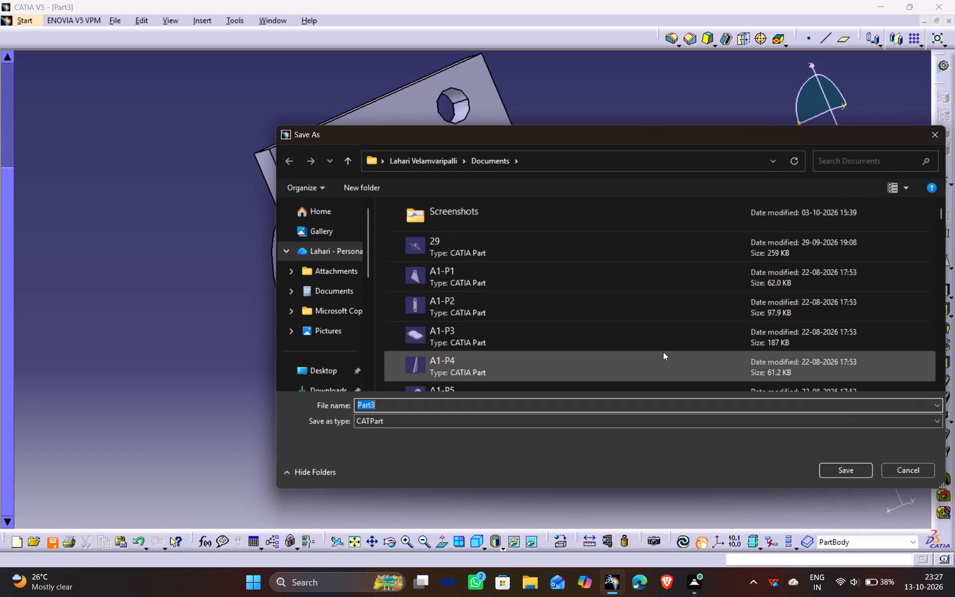
{"action": "key", "text": "ctrl+a"}
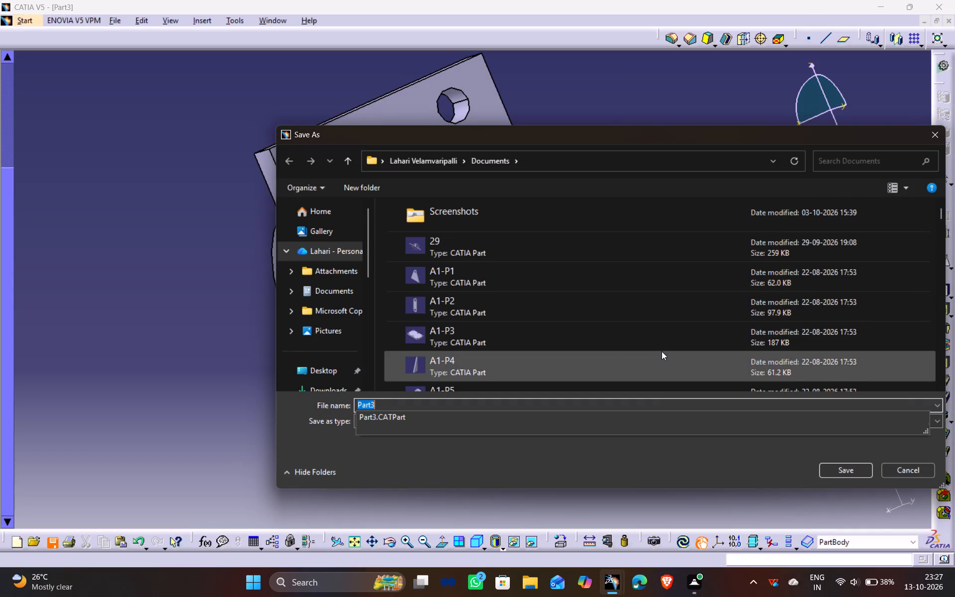
{"action": "key", "text": "shift+a"}
{"action": "type", "text": "30"}
{"action": "key", "text": "minus"}
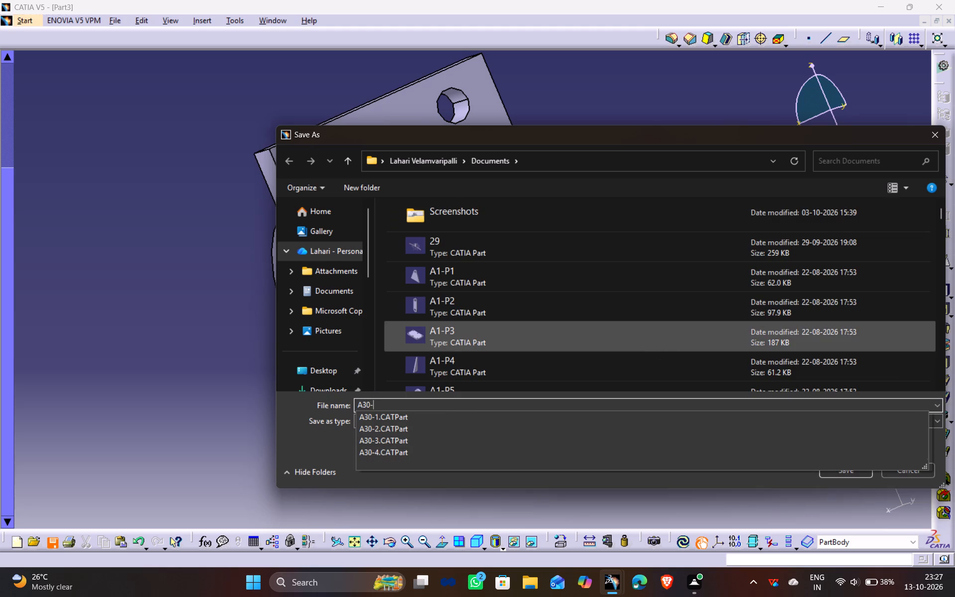
{"action": "key", "text": "5"}
{"action": "key", "text": "Return"}
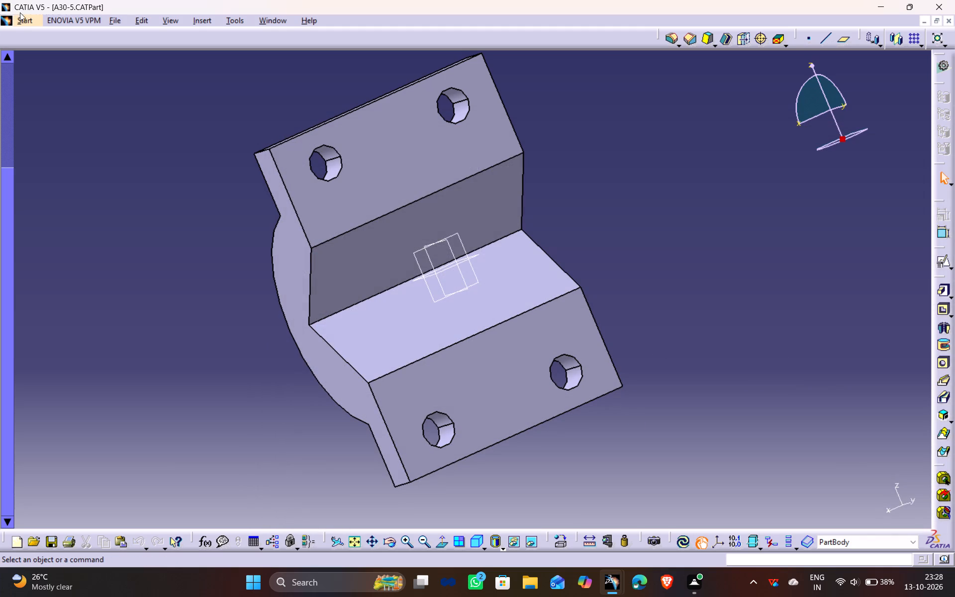
Create a new part in the Part Design workbench.
{"action": "left_click", "coordinate": [20, 16]}
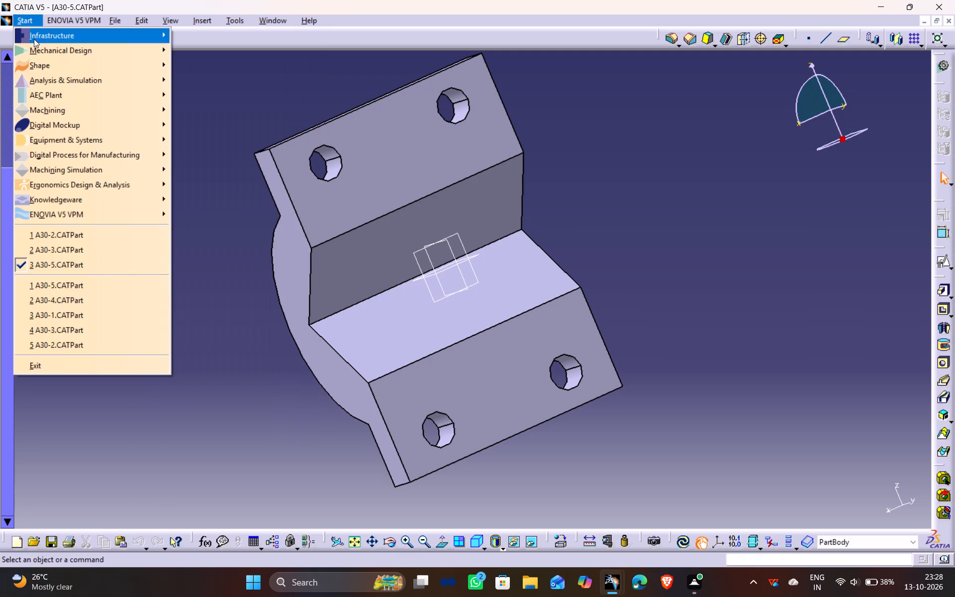
{"action": "left_click", "coordinate": [47, 45]}
{"action": "left_click", "coordinate": [197, 48]}
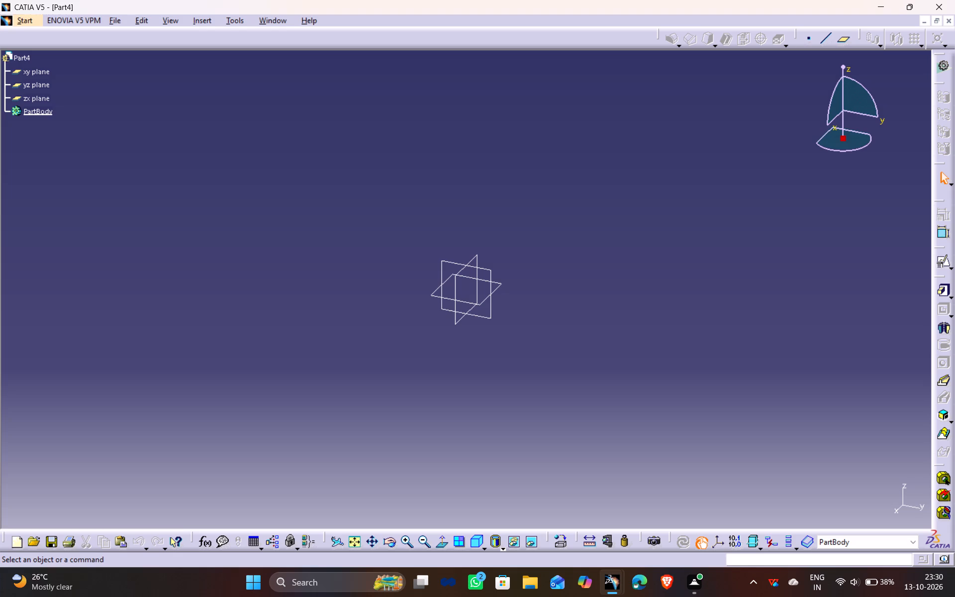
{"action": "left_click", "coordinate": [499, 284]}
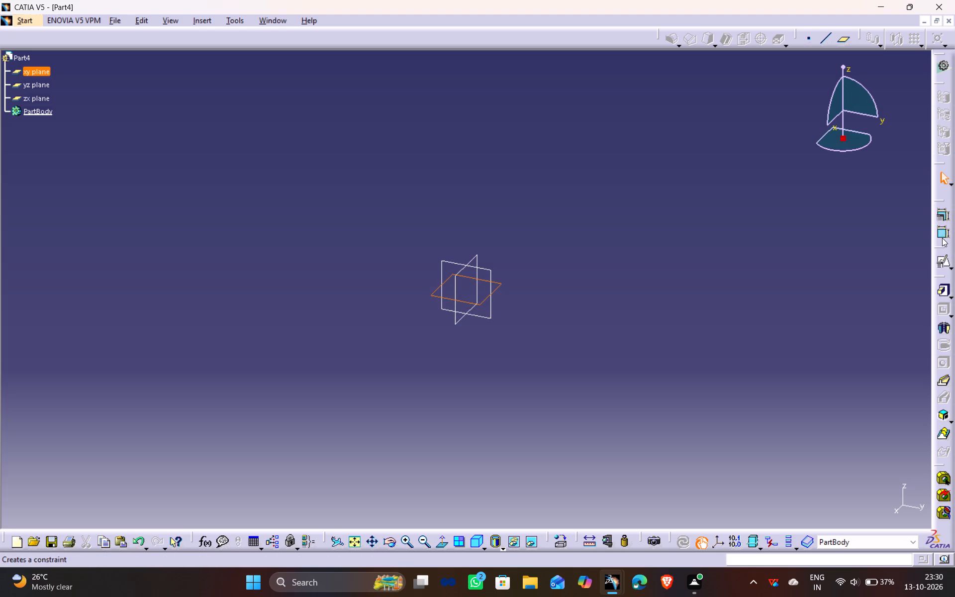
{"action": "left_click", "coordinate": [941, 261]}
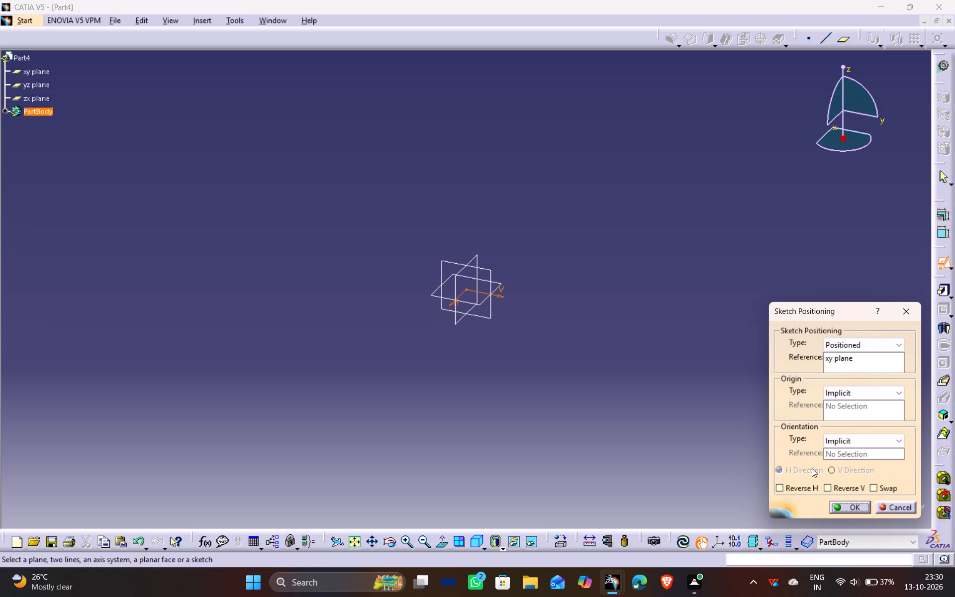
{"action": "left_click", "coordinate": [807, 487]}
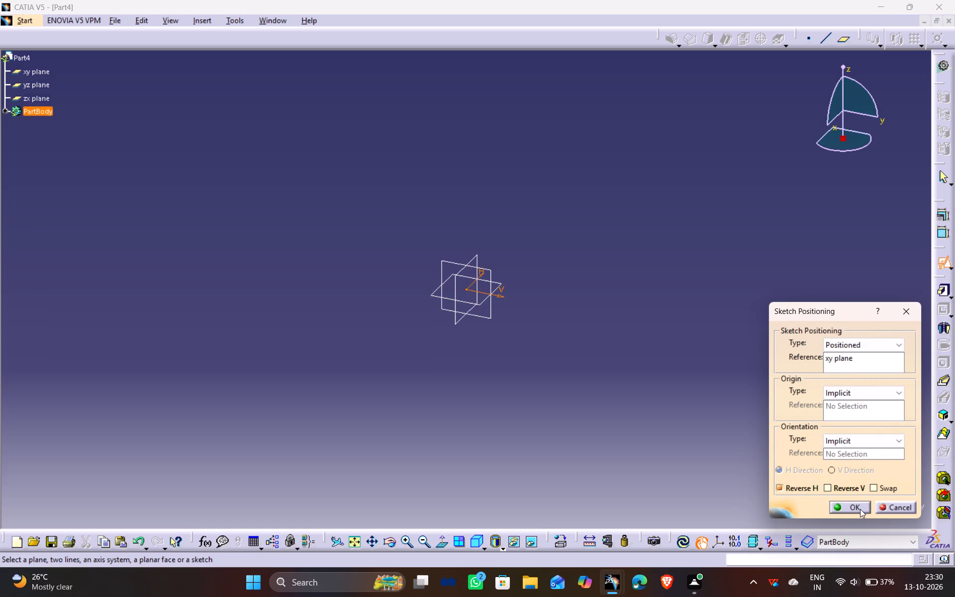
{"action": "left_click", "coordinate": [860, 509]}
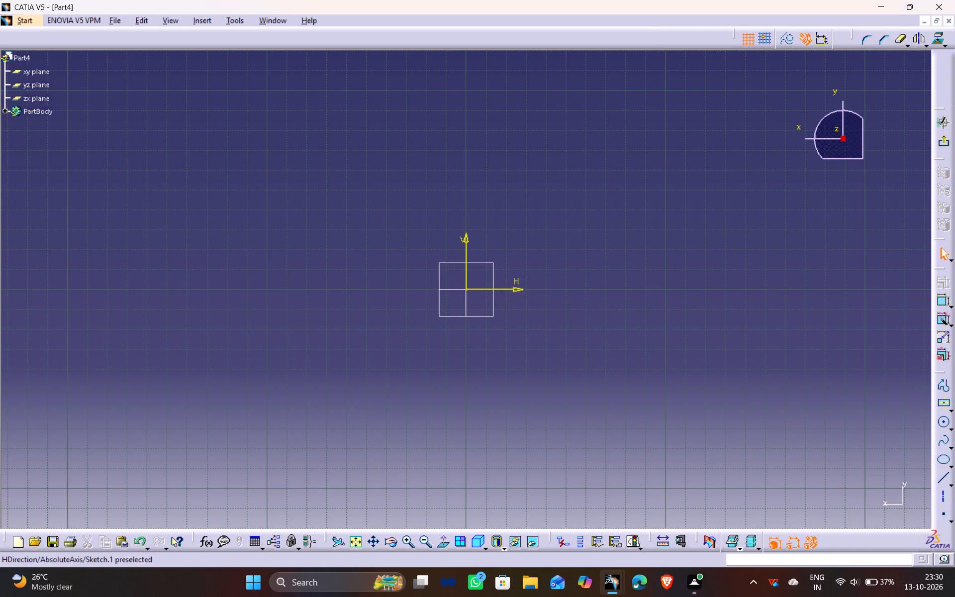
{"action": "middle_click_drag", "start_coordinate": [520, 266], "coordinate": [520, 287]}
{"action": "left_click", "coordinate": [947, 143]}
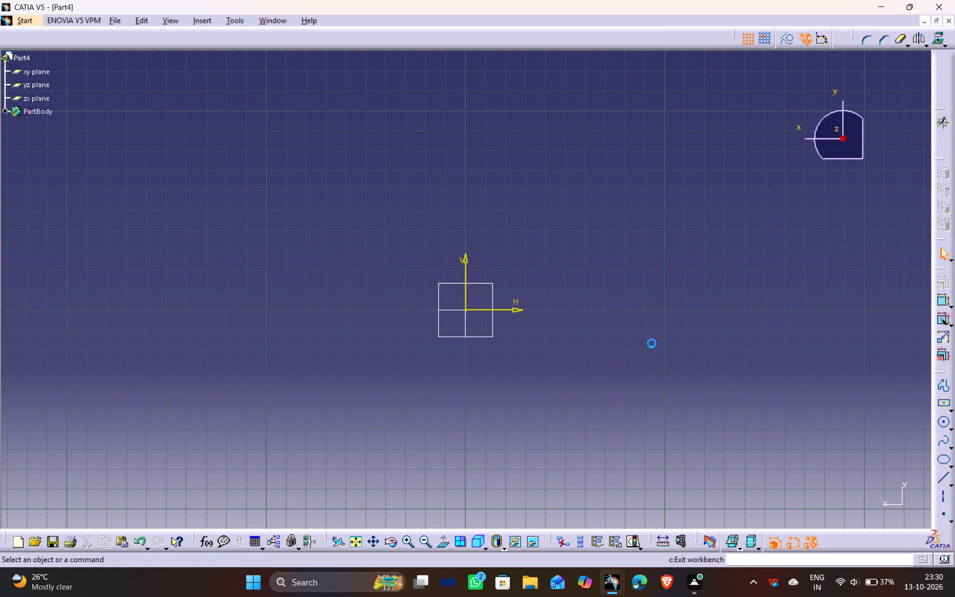
Open a positioned sketch on the xy plane with the H direction reversed and the axes swapped.
{"action": "left_click", "coordinate": [946, 262]}
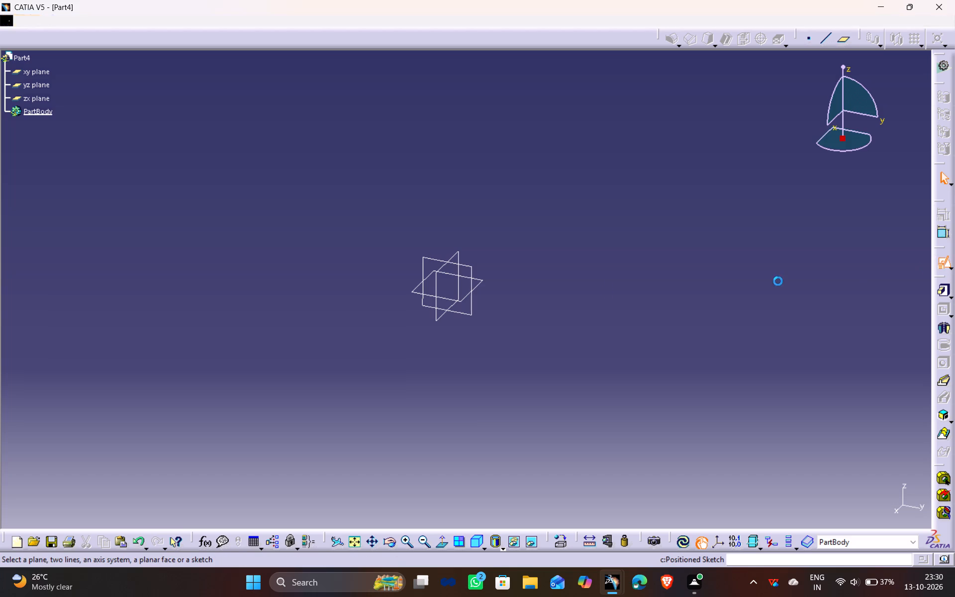
{"action": "left_click", "coordinate": [482, 282]}
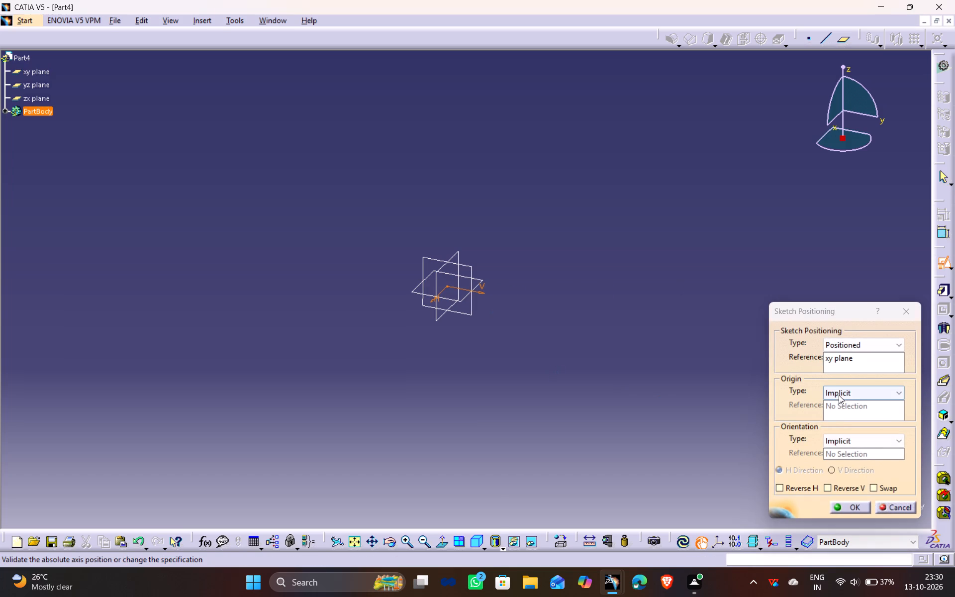
{"action": "left_click", "coordinate": [799, 488]}
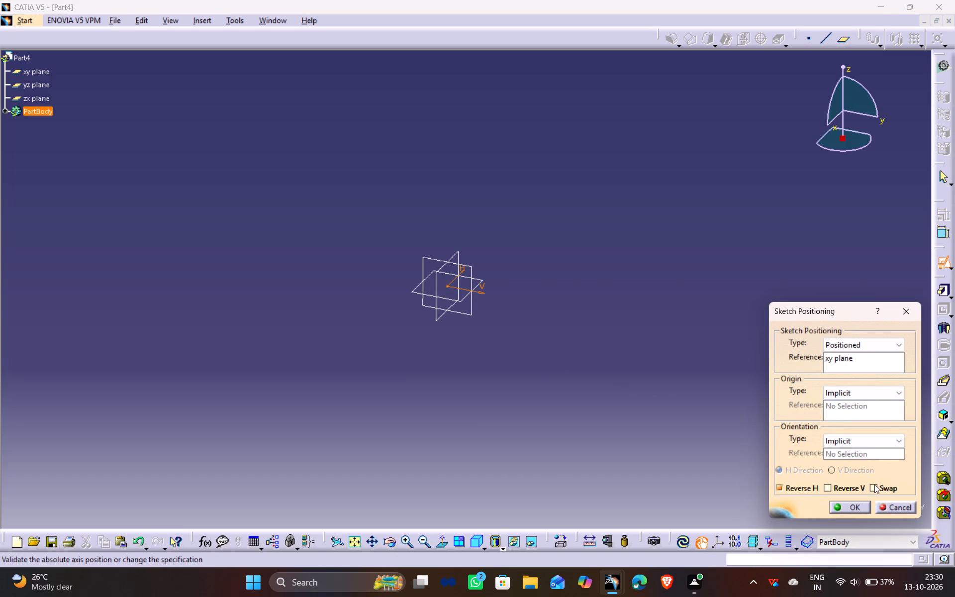
{"action": "left_click", "coordinate": [874, 486]}
{"action": "left_click", "coordinate": [853, 511]}
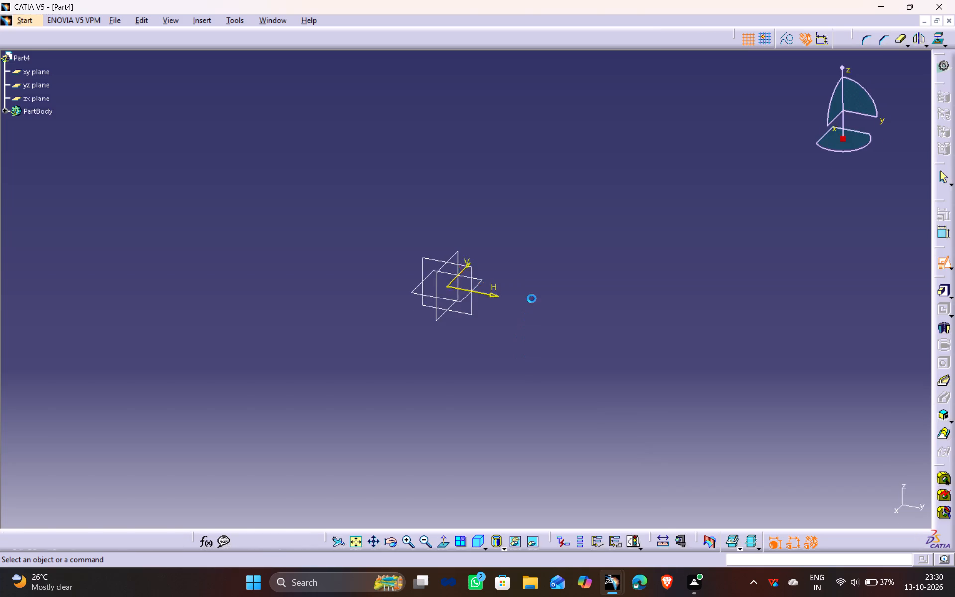
{"action": "middle_click_drag", "start_coordinate": [483, 233], "coordinate": [486, 248]}
{"action": "middle_click_drag", "start_coordinate": [511, 461], "coordinate": [495, 403], "text": "ctrl"}
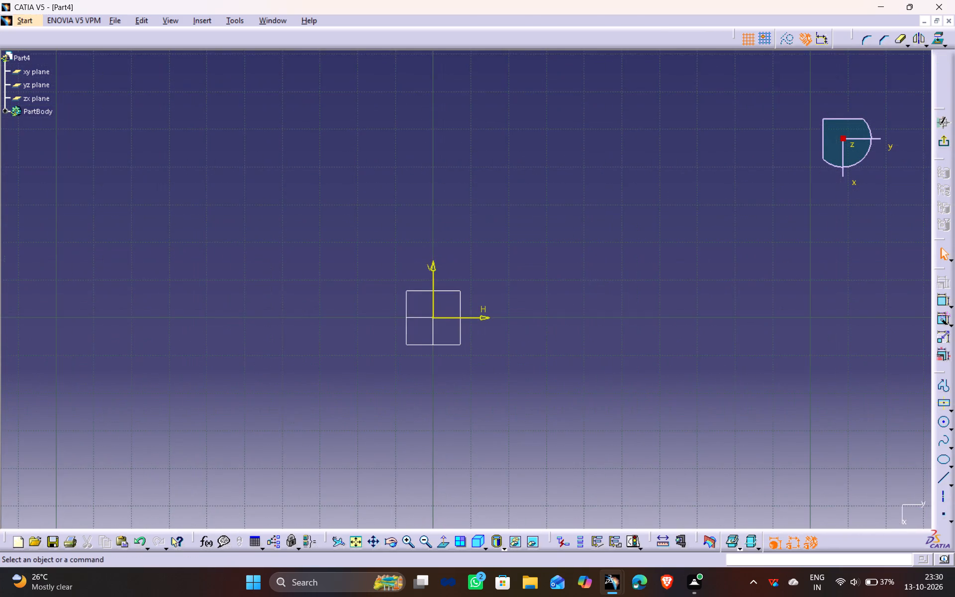
{"action": "middle_click_drag", "start_coordinate": [489, 367], "coordinate": [544, 378]}
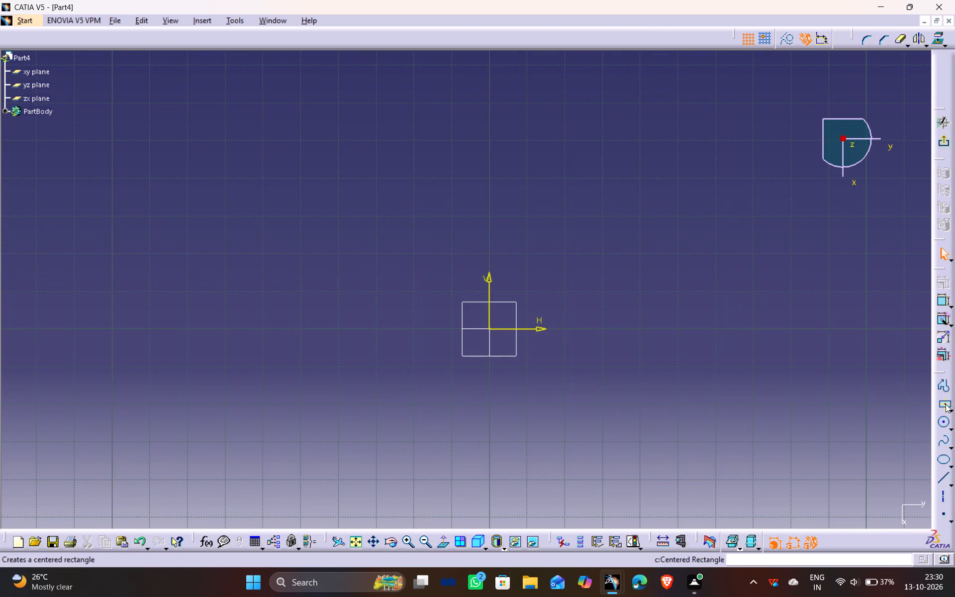
Draw a tilted oriented rectangle around the sketch origin and adjust its two long sides, moving the negative-H one outward.
{"action": "left_click", "coordinate": [948, 407]}
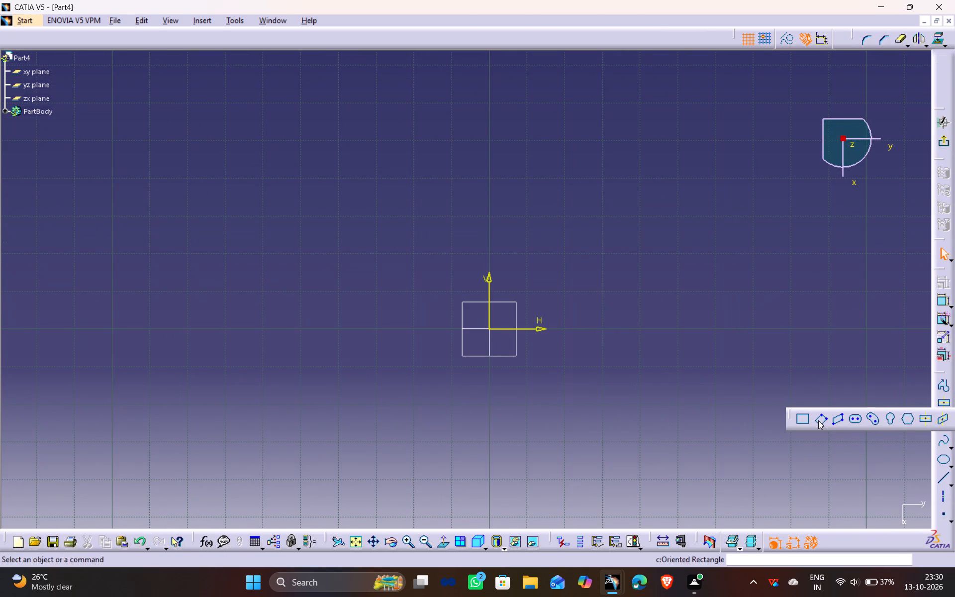
{"action": "left_click", "coordinate": [818, 420]}
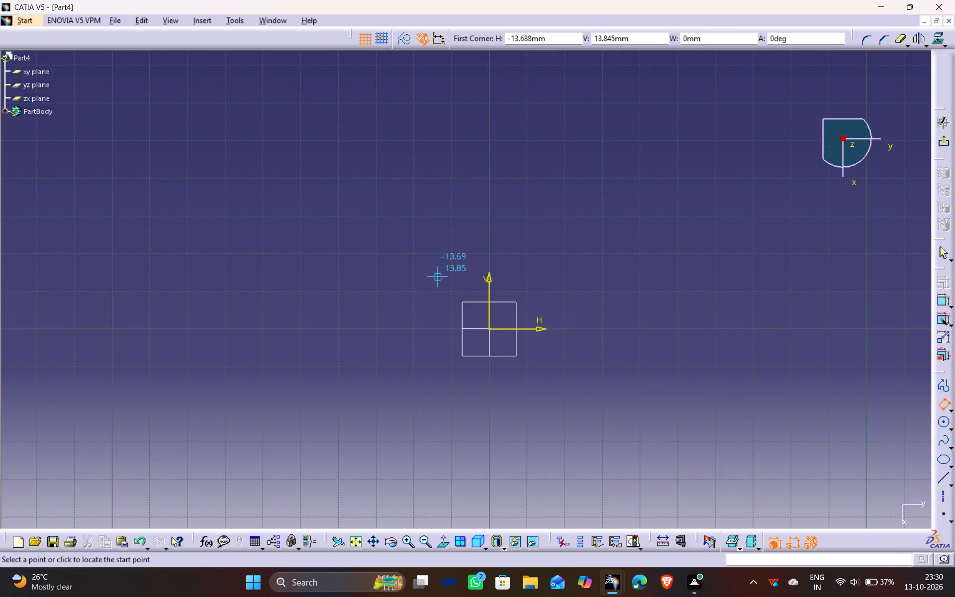
{"action": "left_click", "coordinate": [437, 279]}
{"action": "left_click", "coordinate": [521, 237]}
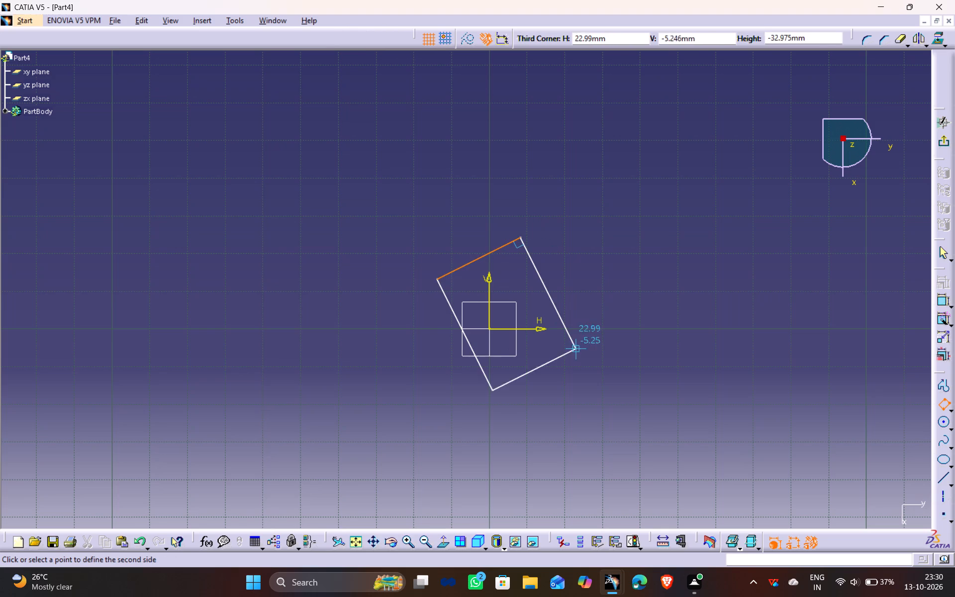
{"action": "left_click", "coordinate": [573, 391]}
{"action": "left_click", "coordinate": [594, 232]}
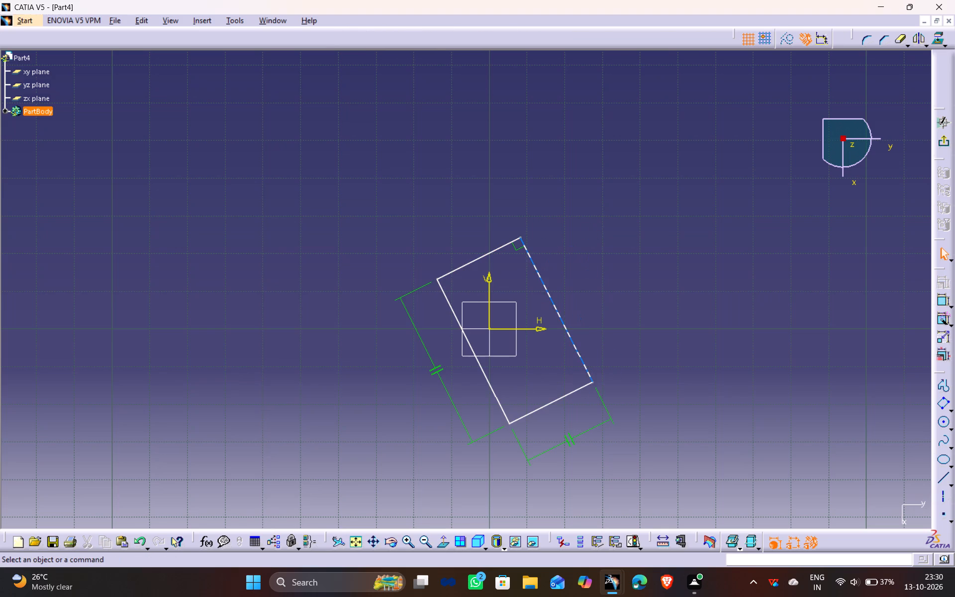
{"action": "left_click_drag", "start_coordinate": [551, 297], "coordinate": [542, 287]}
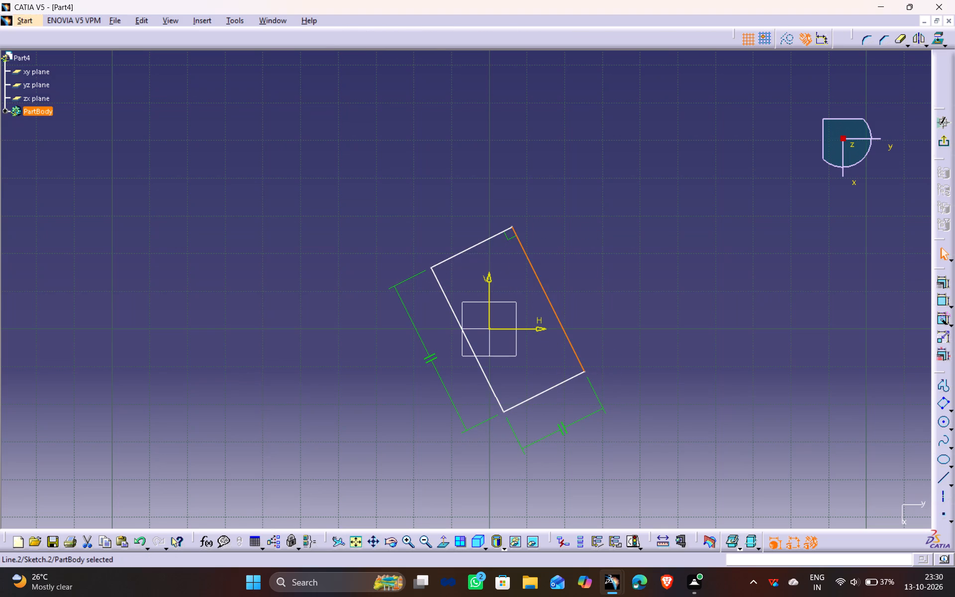
{"action": "left_click_drag", "start_coordinate": [471, 342], "coordinate": [432, 358]}
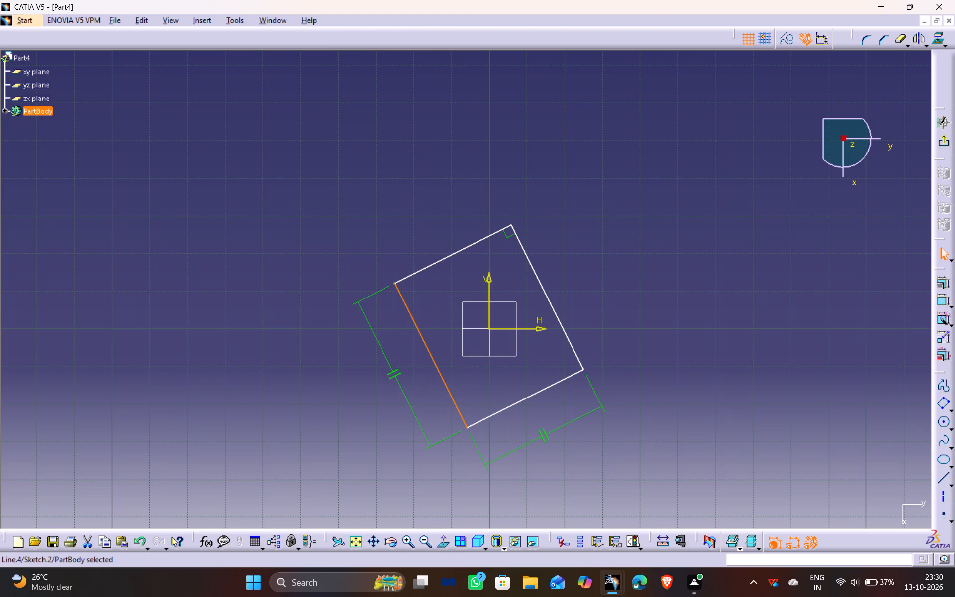
Reshape the tilted rectangle by moving its corners and short sides outward so it surrounds the sketch origin.
{"action": "left_click_drag", "start_coordinate": [582, 371], "coordinate": [611, 329]}
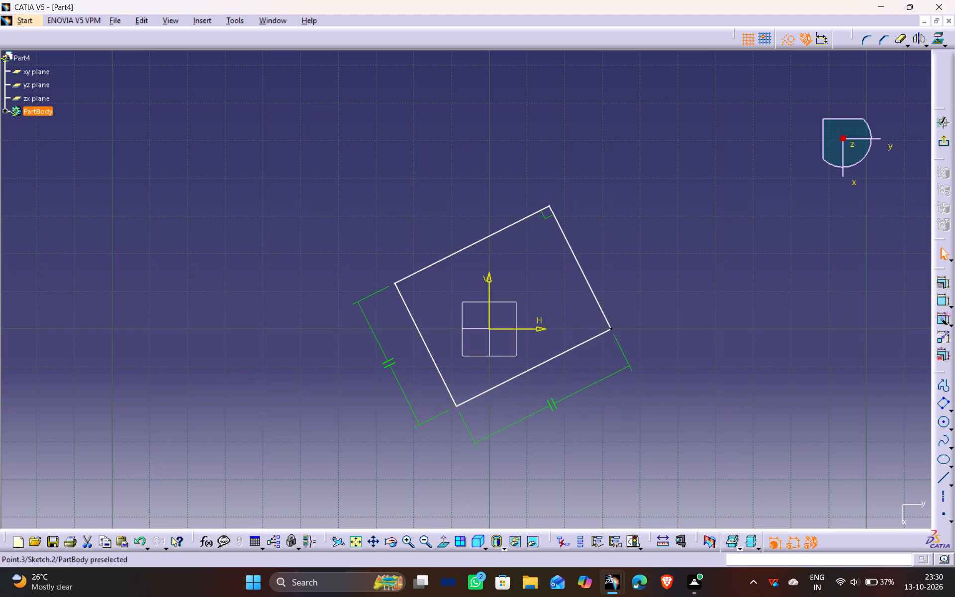
{"action": "left_click_drag", "start_coordinate": [611, 329], "coordinate": [615, 326]}
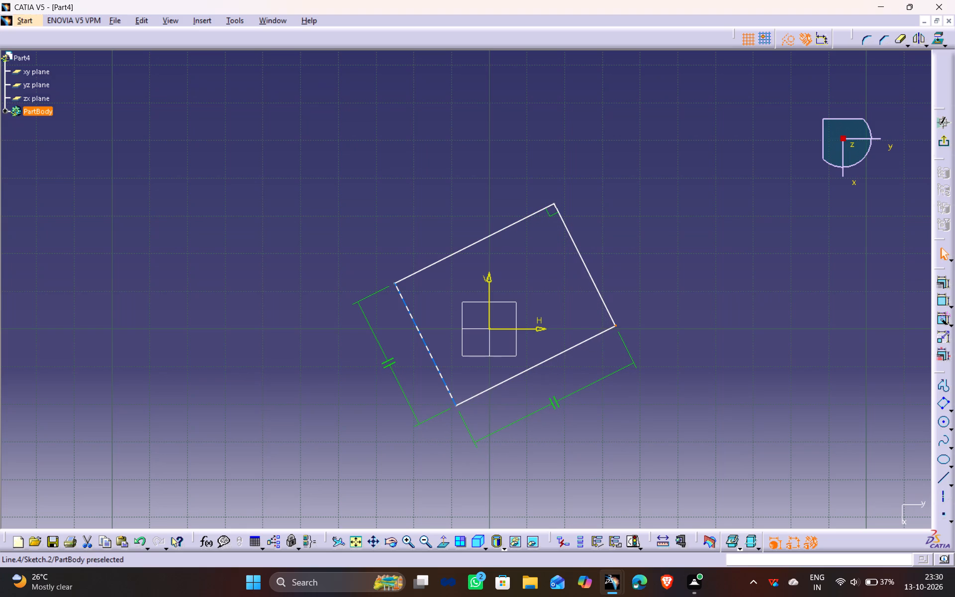
{"action": "left_click_drag", "start_coordinate": [397, 283], "coordinate": [367, 325]}
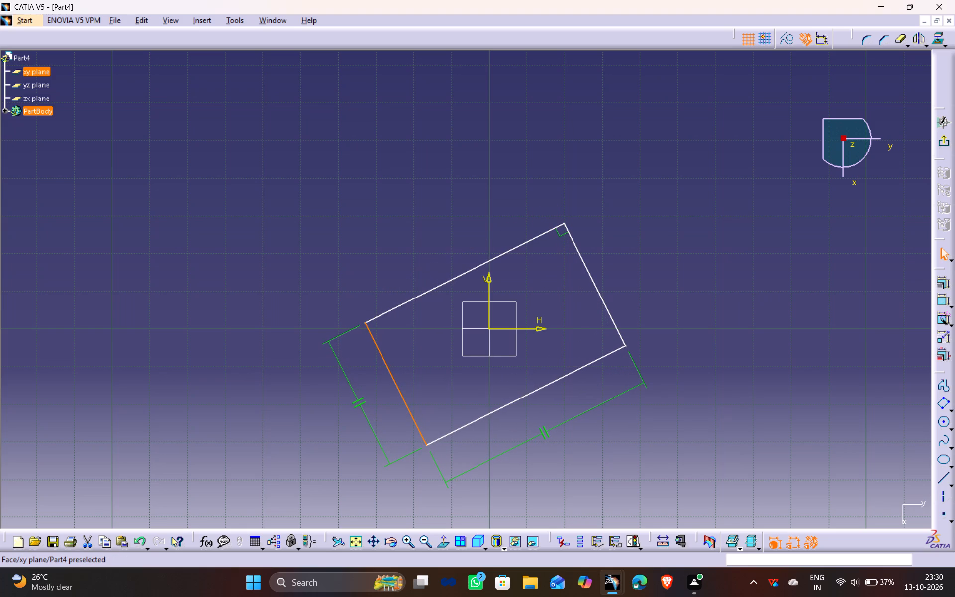
{"action": "left_click_drag", "start_coordinate": [565, 231], "coordinate": [545, 203]}
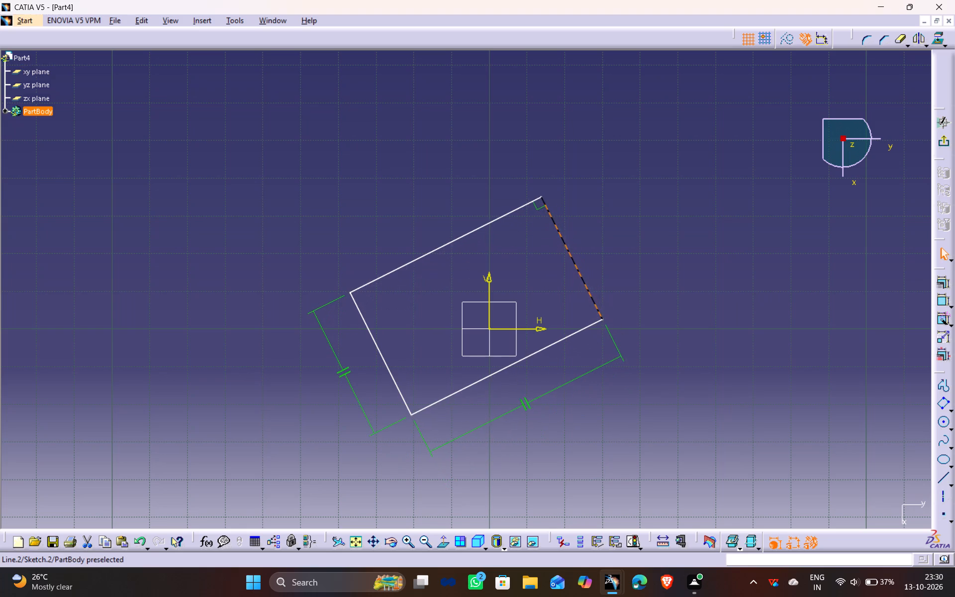
{"action": "left_click_drag", "start_coordinate": [545, 203], "coordinate": [544, 203]}
{"action": "left_click", "coordinate": [685, 299]}
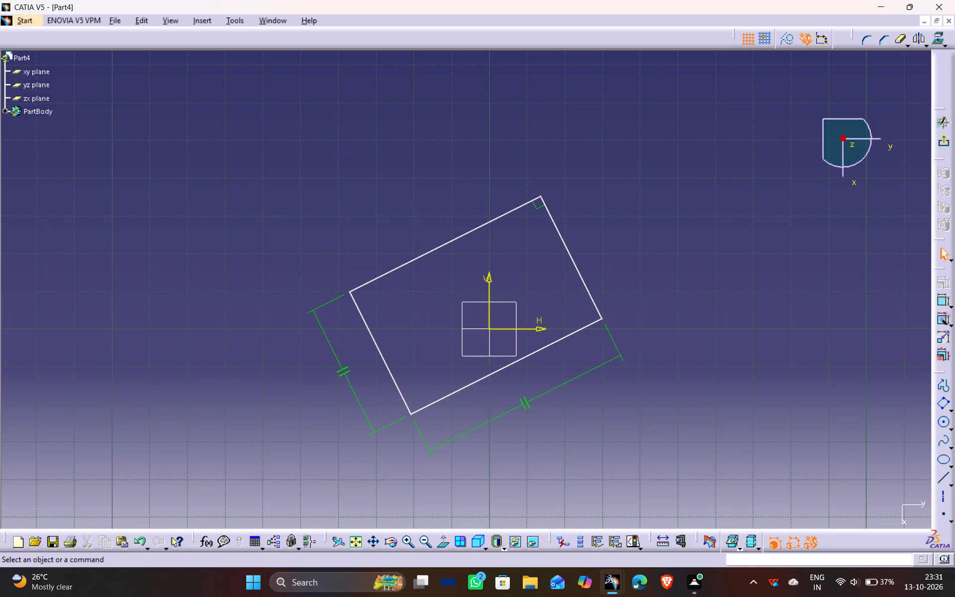
{"action": "left_click", "coordinate": [627, 244]}
Dimension the distance between the rectangle's two long parallel sides and set it to 19 mm.
{"action": "left_click", "coordinate": [430, 251]}
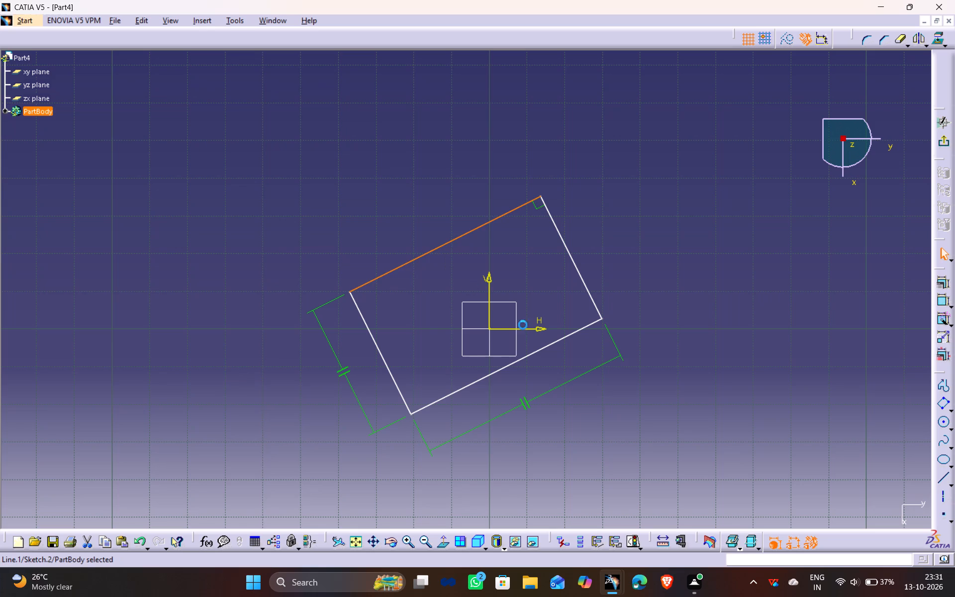
{"action": "left_click", "coordinate": [528, 354], "text": "ctrl"}
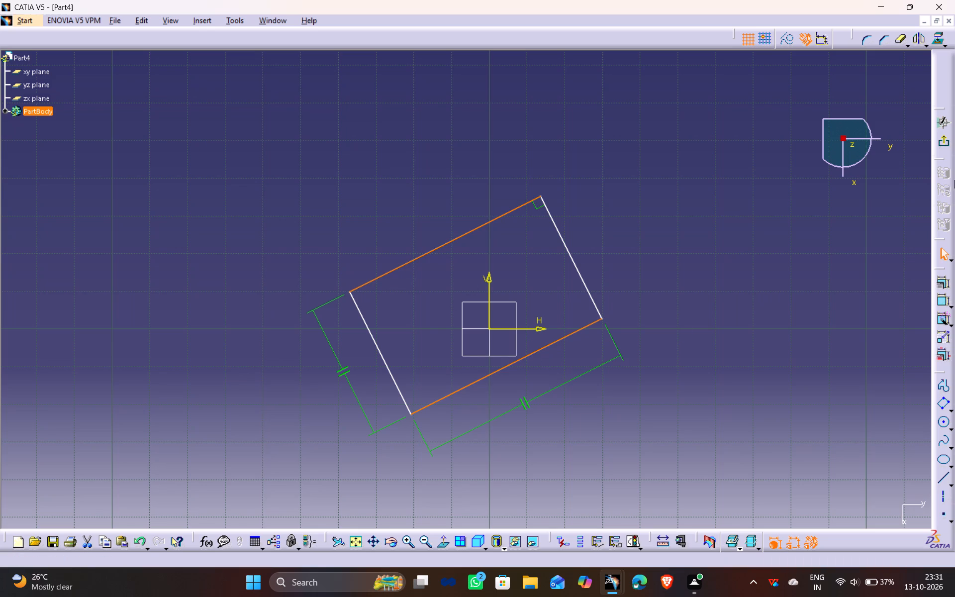
{"action": "left_click", "coordinate": [941, 304]}
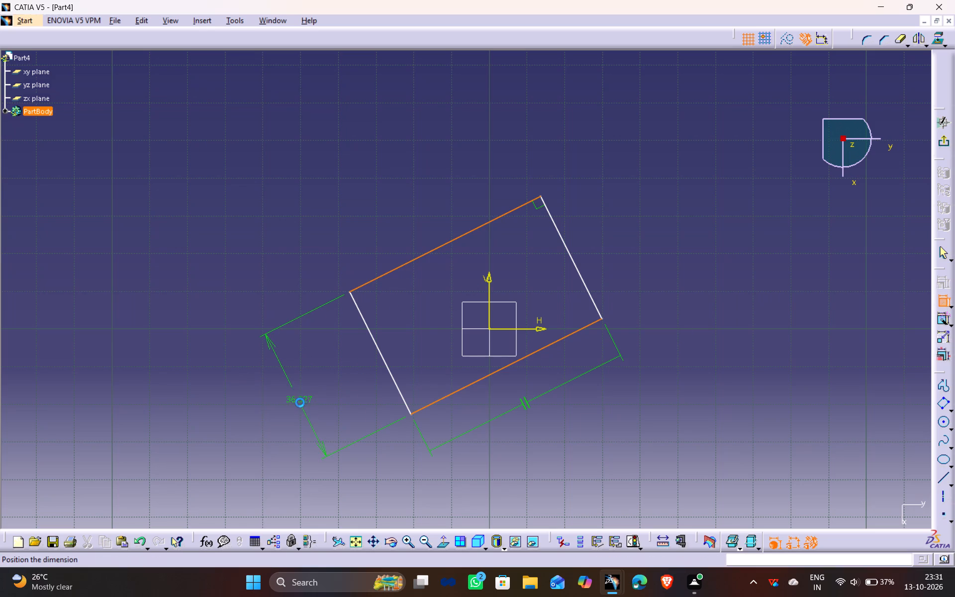
{"action": "left_click", "coordinate": [302, 401]}
{"action": "double_click", "coordinate": [300, 398]}
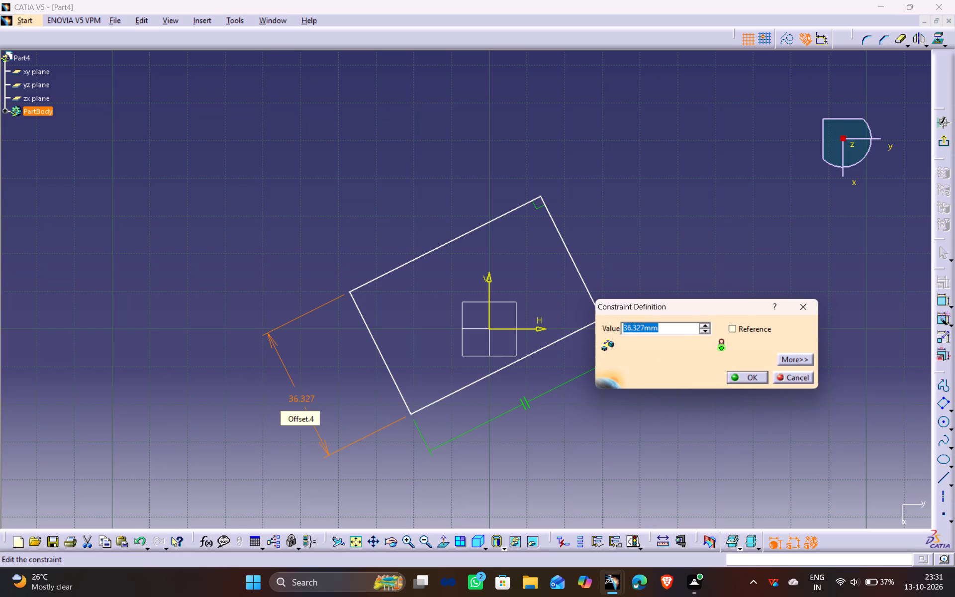
{"action": "key", "text": "1"}
{"action": "key", "text": "9"}
{"action": "key", "text": "Return"}
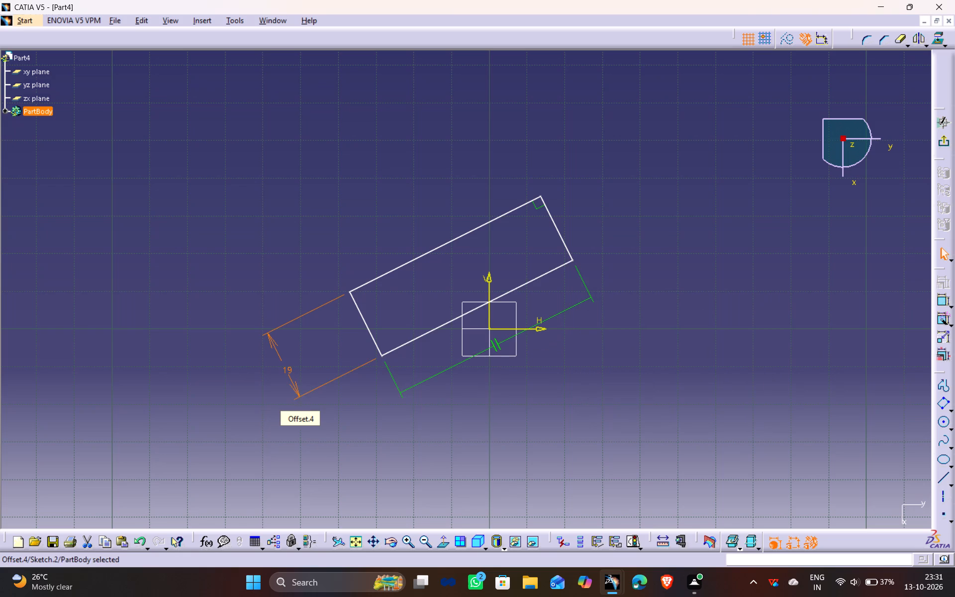
Dimension the length of the rectangle's lower long side and set it to 19 mm, making a square.
{"action": "left_click", "coordinate": [538, 278]}
{"action": "left_click", "coordinate": [938, 299]}
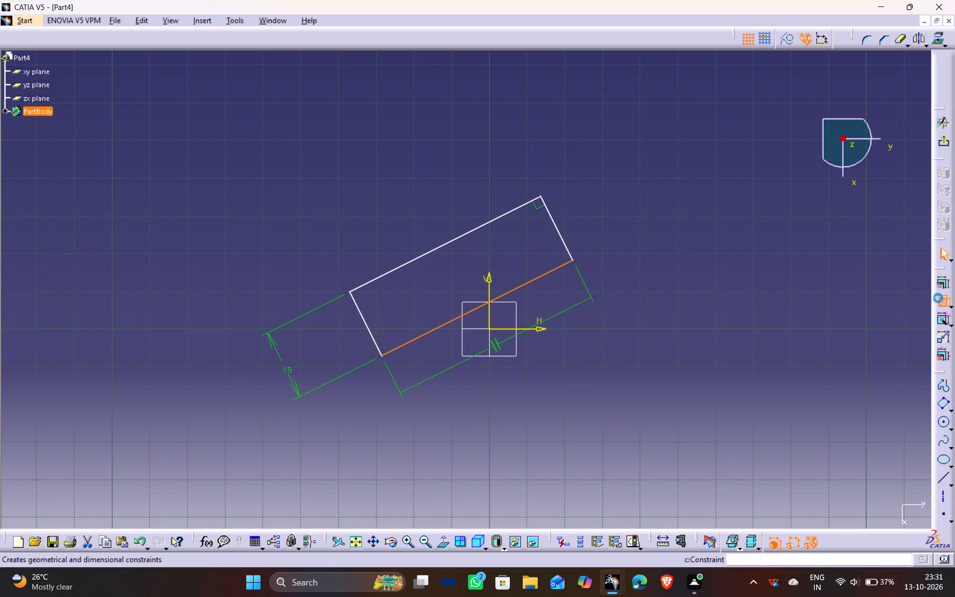
{"action": "left_click", "coordinate": [565, 446]}
{"action": "double_click", "coordinate": [571, 440]}
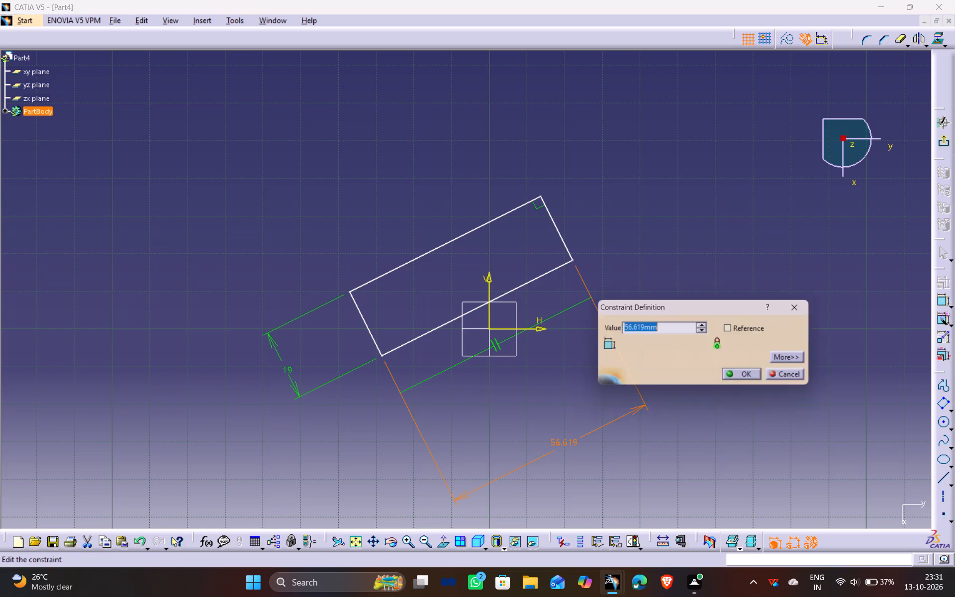
{"action": "type", "text": "19"}
{"action": "key", "text": "Return"}
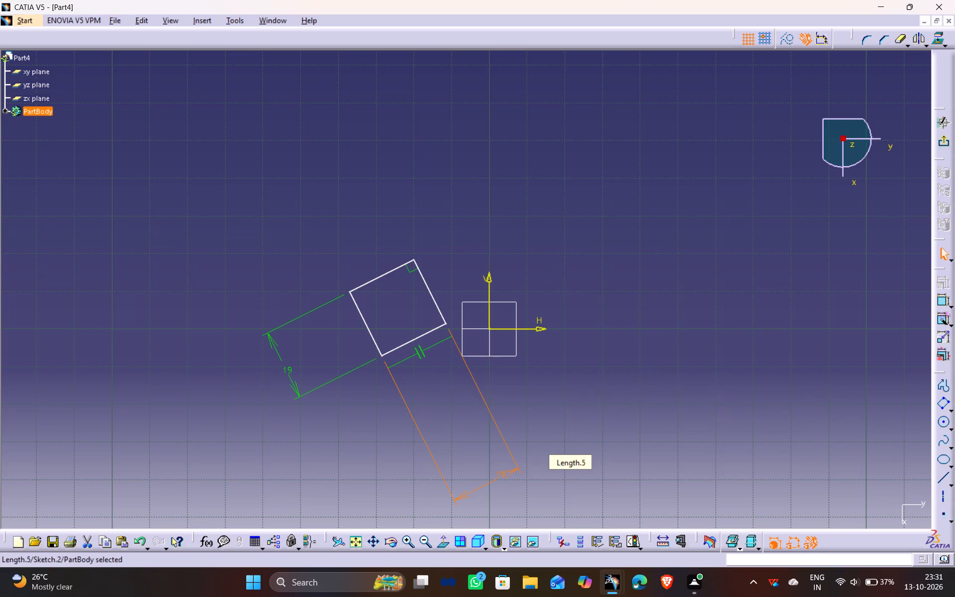
Move the square in the positive H direction so that it surrounds the sketch origin.
{"action": "middle_click_drag", "start_coordinate": [408, 416], "coordinate": [412, 377], "text": "ctrl"}
{"action": "left_click_drag", "start_coordinate": [429, 333], "coordinate": [521, 358]}
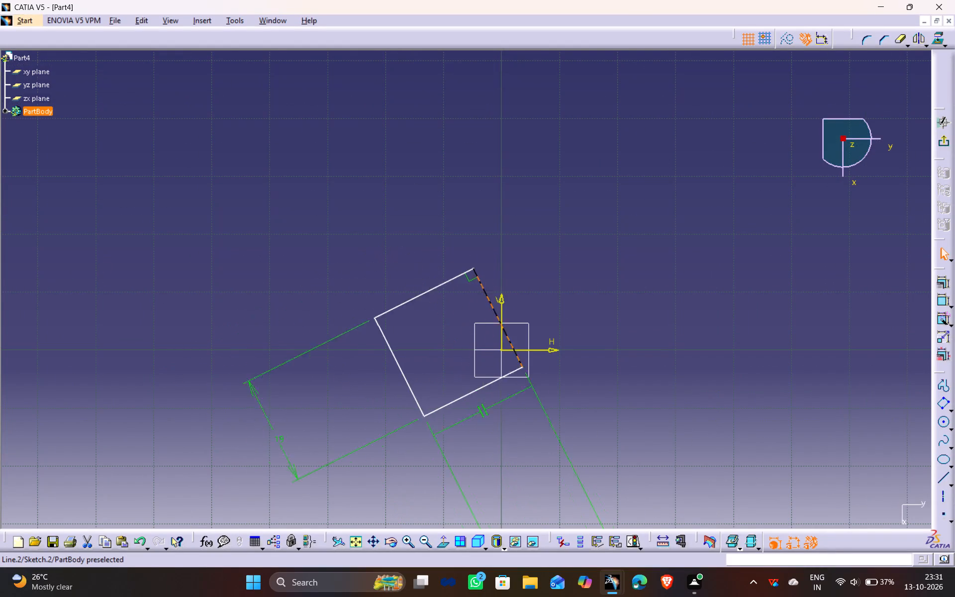
{"action": "left_click_drag", "start_coordinate": [521, 358], "coordinate": [569, 357]}
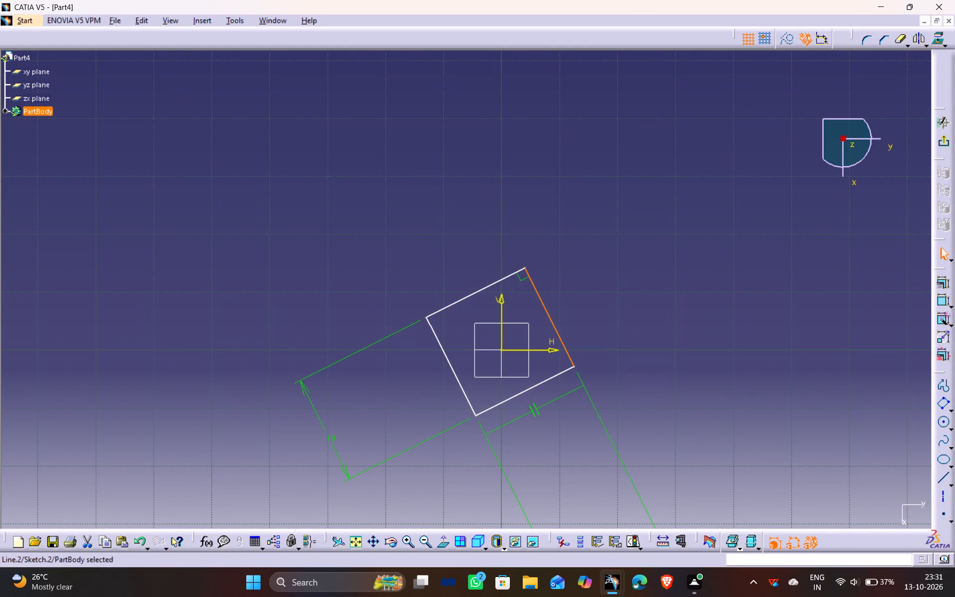
Dimension the angle between the V axis and the square's negative-H side and set it to 45°.
{"action": "left_click", "coordinate": [502, 311]}
{"action": "left_click", "coordinate": [445, 352], "text": "ctrl"}
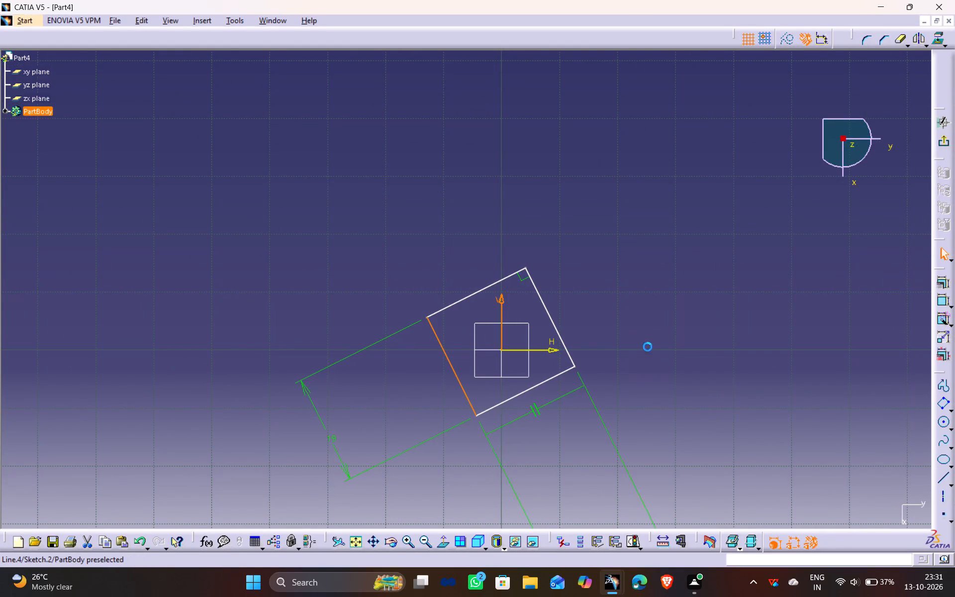
{"action": "left_click", "coordinate": [939, 300]}
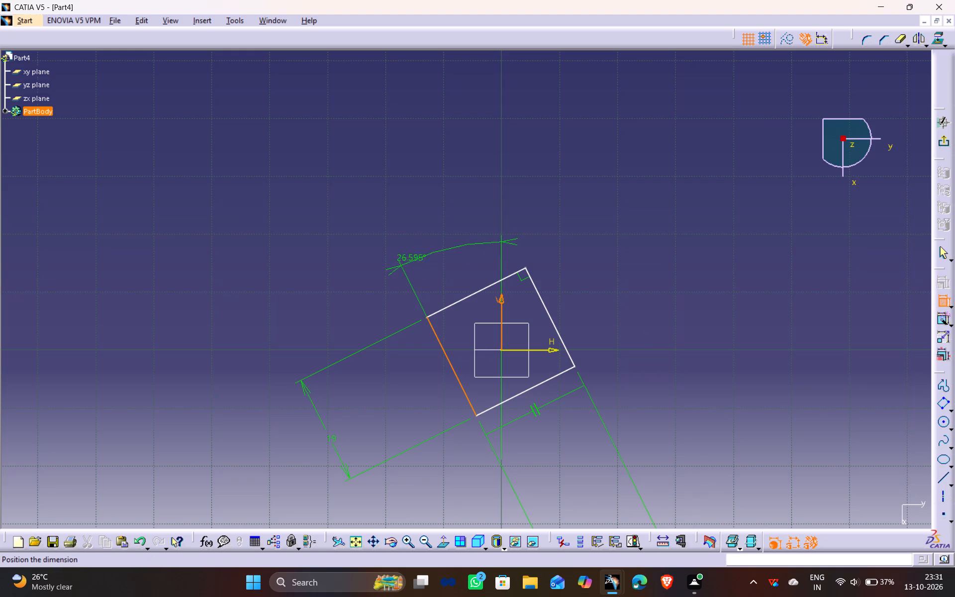
{"action": "left_click", "coordinate": [425, 255]}
{"action": "double_click", "coordinate": [426, 253]}
{"action": "type", "text": "45"}
{"action": "key", "text": "Return"}
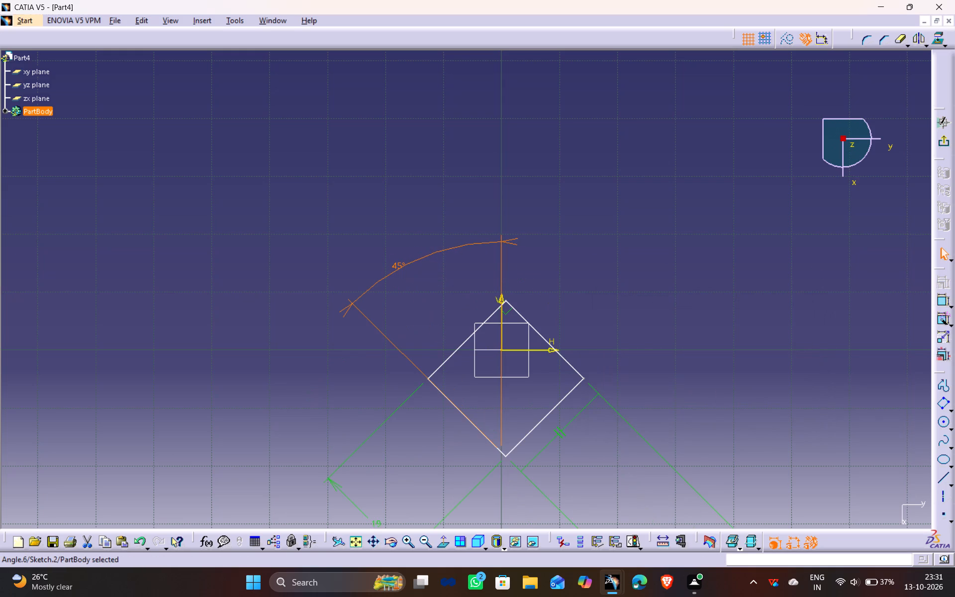
{"action": "left_click", "coordinate": [613, 258]}
Constrain the square's positive-H corner coincident with the H axis.
{"action": "left_click", "coordinate": [585, 377]}
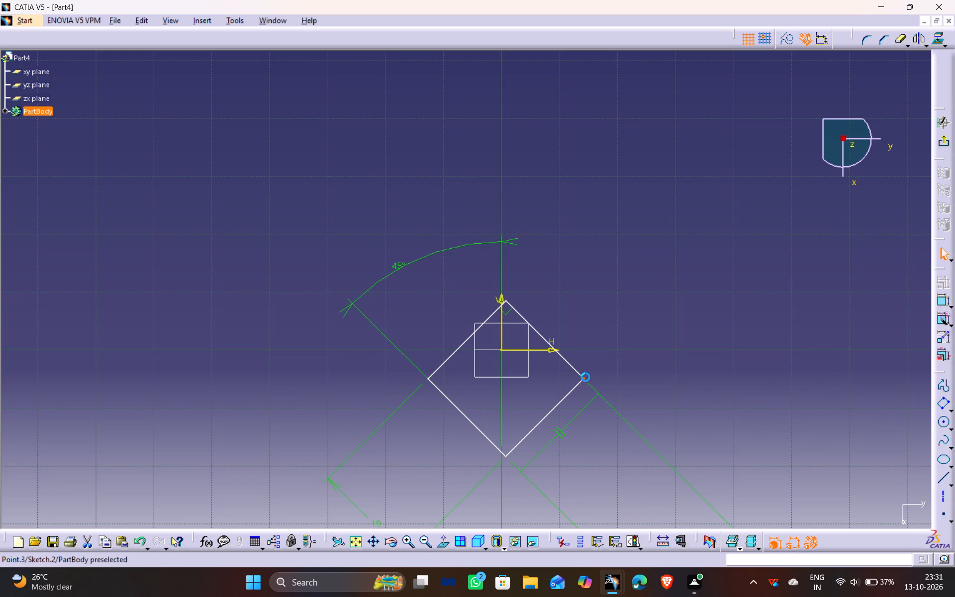
{"action": "left_click", "coordinate": [550, 350], "text": "ctrl"}
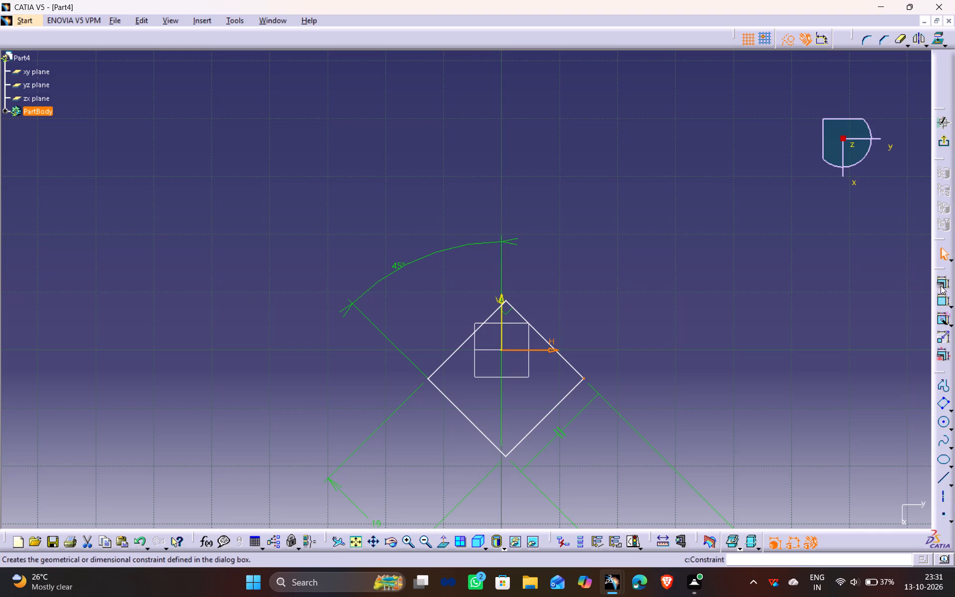
{"action": "left_click", "coordinate": [941, 286]}
{"action": "left_click", "coordinate": [879, 390]}
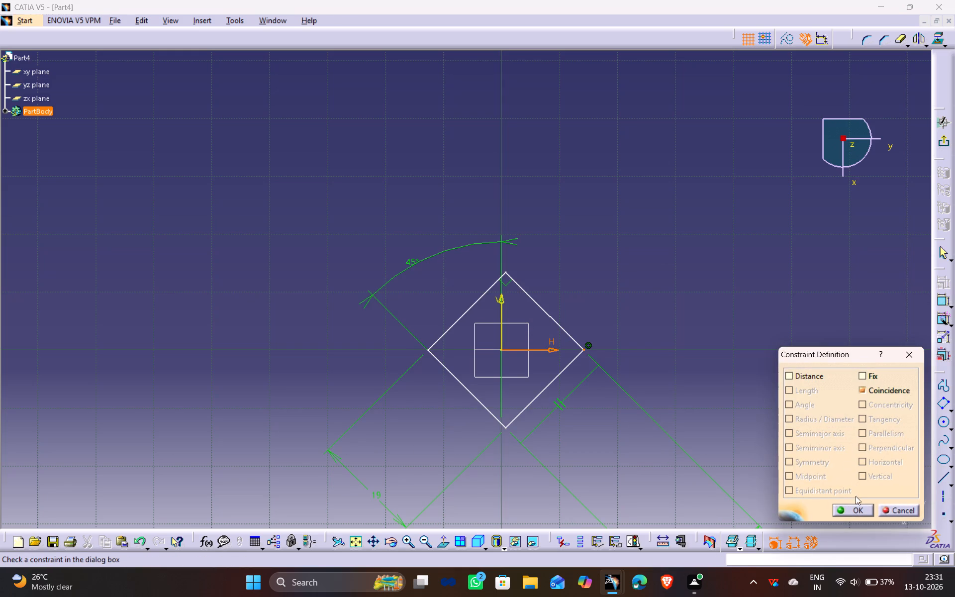
{"action": "left_click", "coordinate": [846, 515]}
{"action": "left_click", "coordinate": [578, 292]}
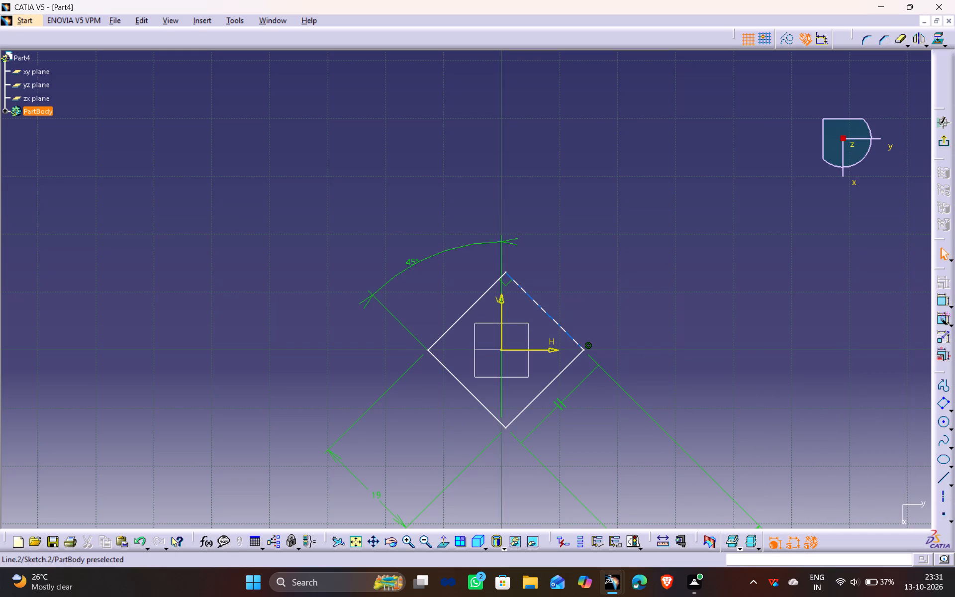
Constrain the square's upper corner coincident with the V axis.
{"action": "left_click", "coordinate": [506, 273]}
{"action": "left_click", "coordinate": [502, 304], "text": "ctrl"}
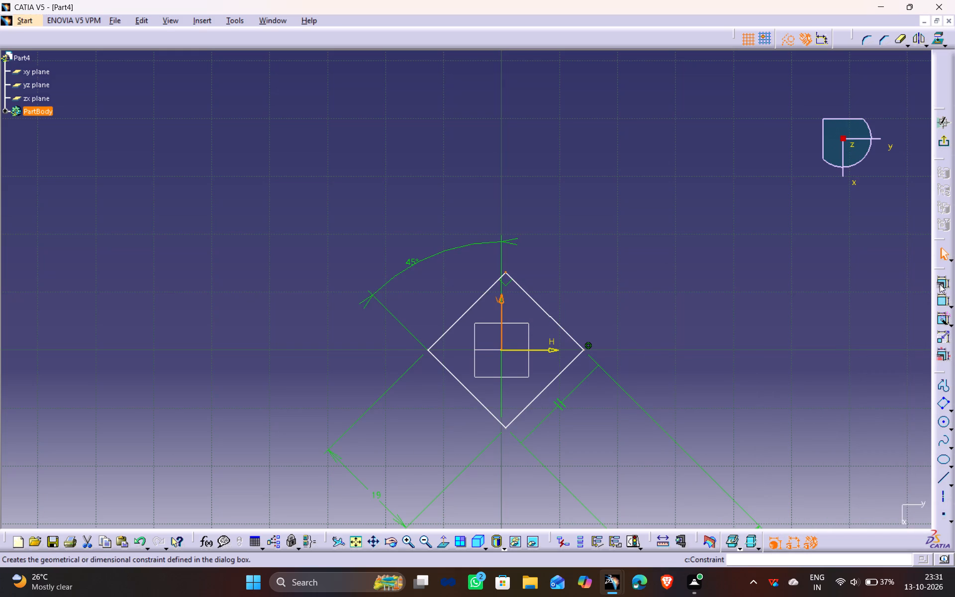
{"action": "left_click", "coordinate": [940, 283]}
{"action": "left_click", "coordinate": [864, 394]}
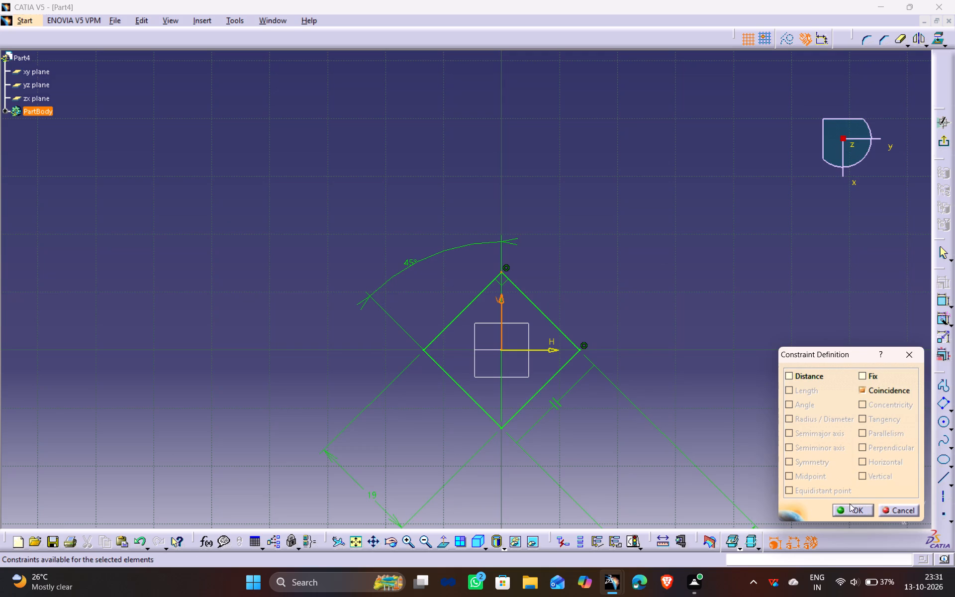
{"action": "left_click", "coordinate": [850, 508]}
{"action": "left_click", "coordinate": [613, 318]}
Draw a circle of about 19 mm diameter centred on the sketch origin and tangent to the square's sides.
{"action": "middle_click", "coordinate": [491, 180], "text": "ctrl"}
{"action": "middle_click_drag", "start_coordinate": [532, 472], "coordinate": [531, 466], "text": "ctrl"}
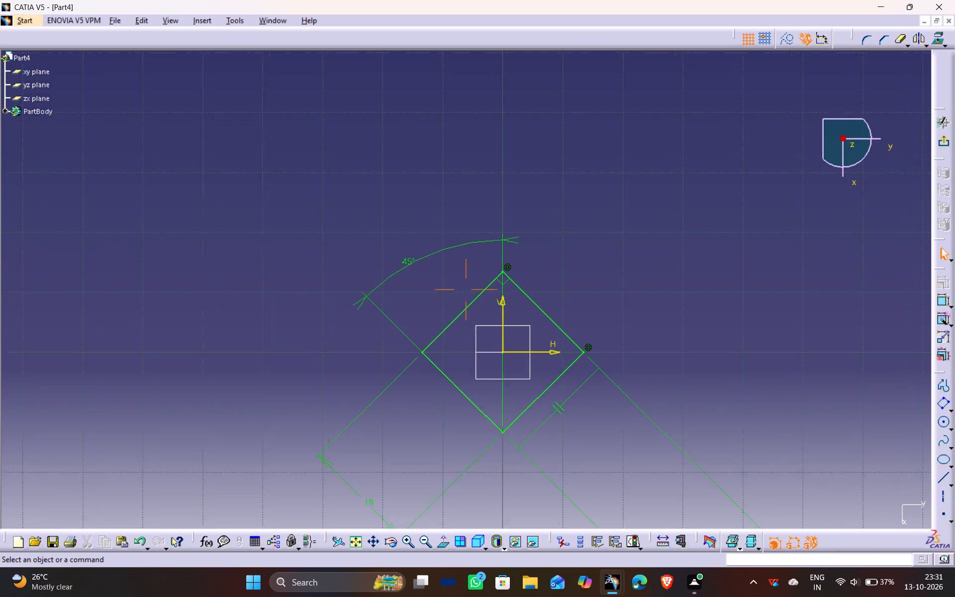
{"action": "middle_click_drag", "start_coordinate": [531, 466], "coordinate": [527, 423], "text": "ctrl"}
{"action": "middle_click_drag", "start_coordinate": [529, 422], "coordinate": [477, 257]}
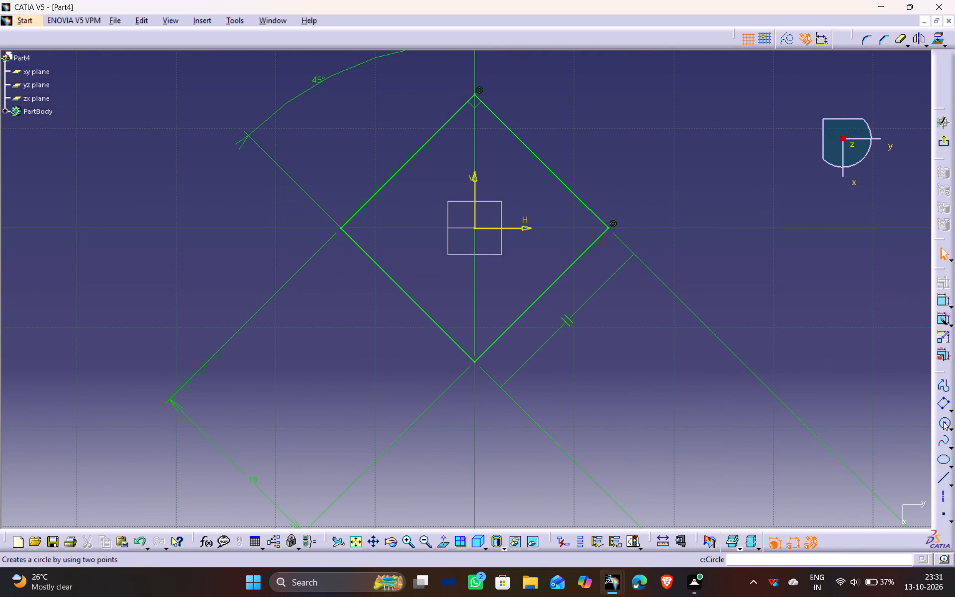
{"action": "left_click", "coordinate": [943, 421]}
{"action": "left_click", "coordinate": [474, 230]}
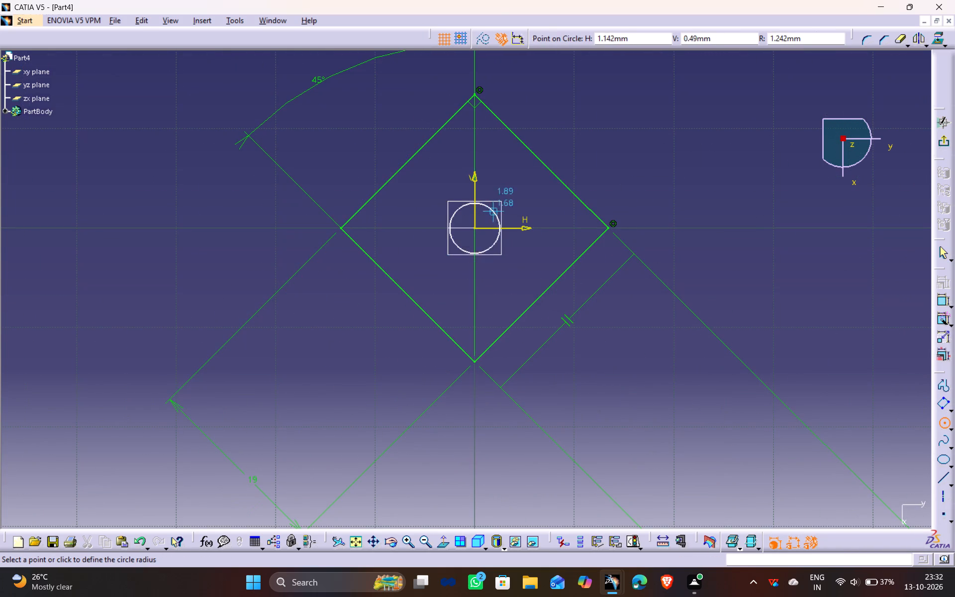
{"action": "left_click", "coordinate": [556, 186]}
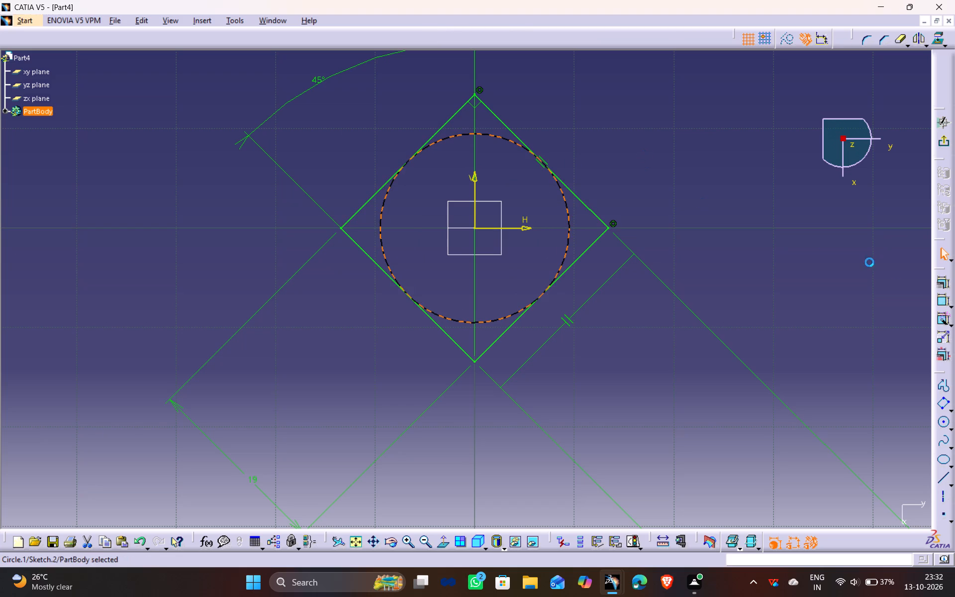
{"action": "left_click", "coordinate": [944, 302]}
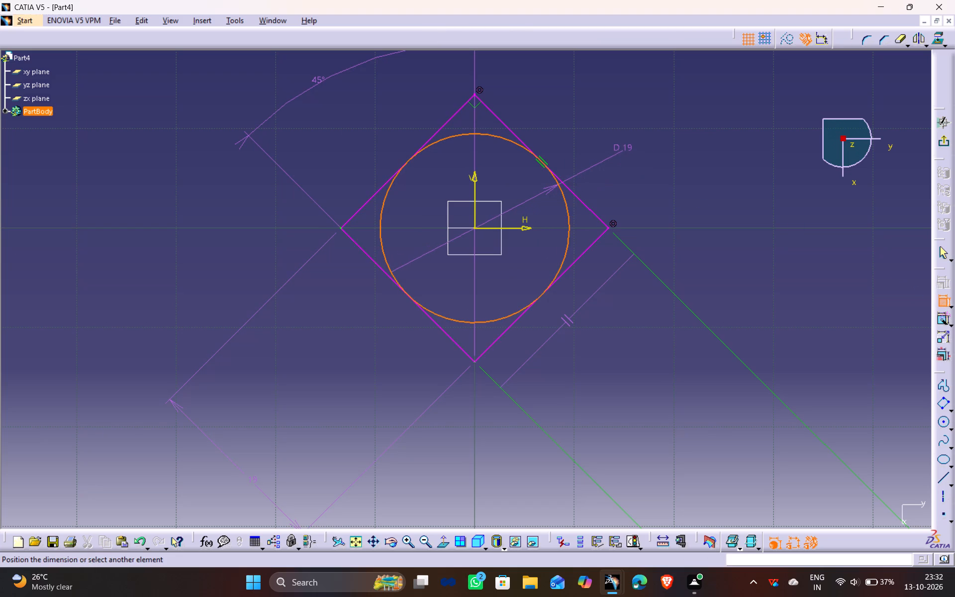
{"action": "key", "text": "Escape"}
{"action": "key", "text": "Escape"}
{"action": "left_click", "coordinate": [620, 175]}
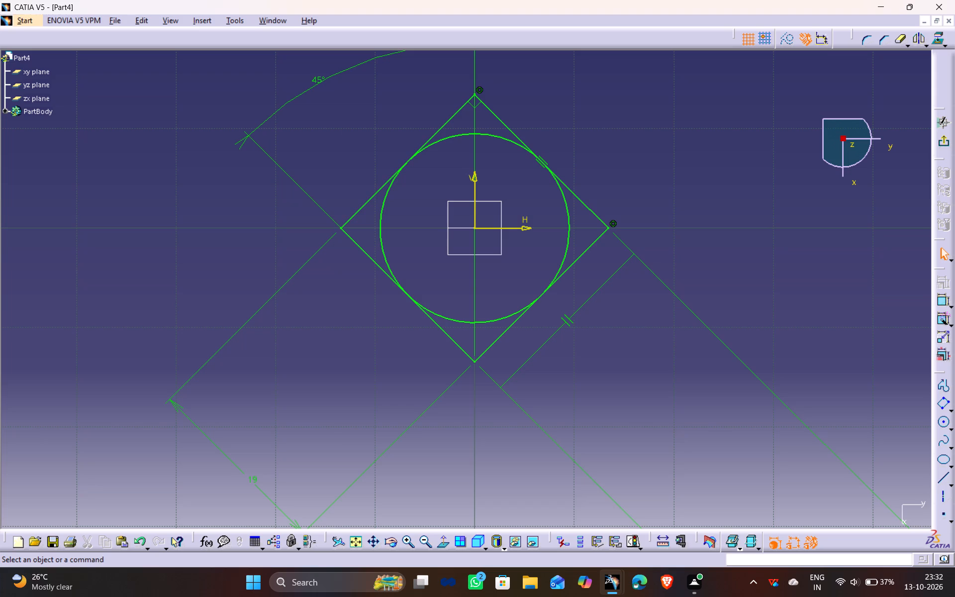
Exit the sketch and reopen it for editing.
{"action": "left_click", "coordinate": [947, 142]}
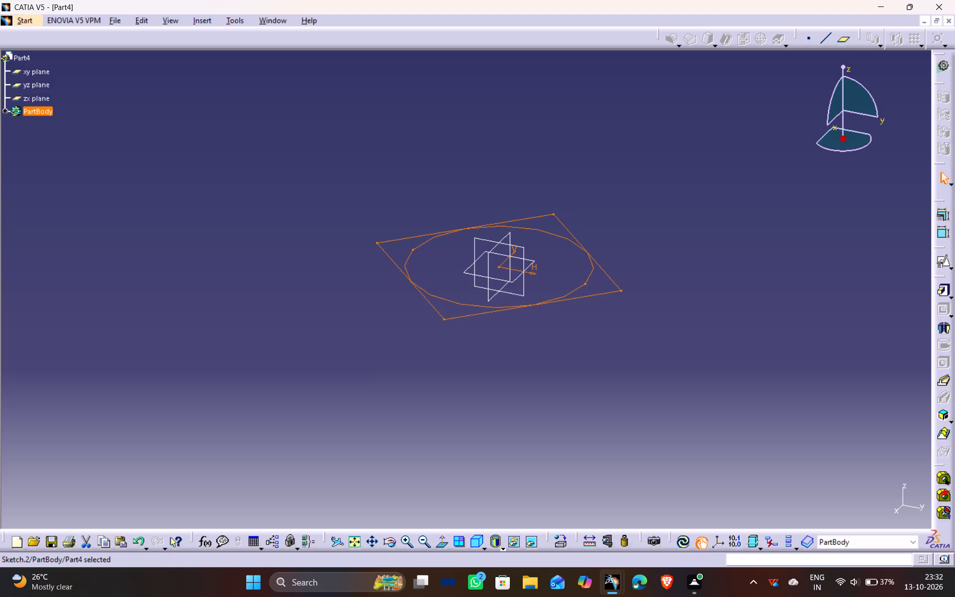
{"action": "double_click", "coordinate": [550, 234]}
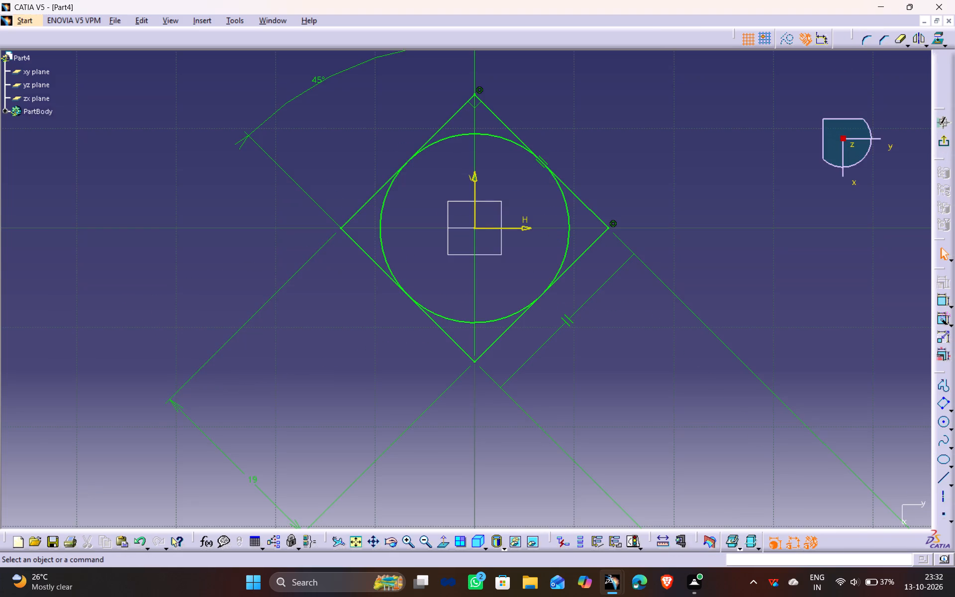
Set the offset between the square's two parallel sides, dimensioned on its negative-H side, to 20 mm.
{"action": "middle_click_drag", "start_coordinate": [501, 186], "coordinate": [501, 235]}
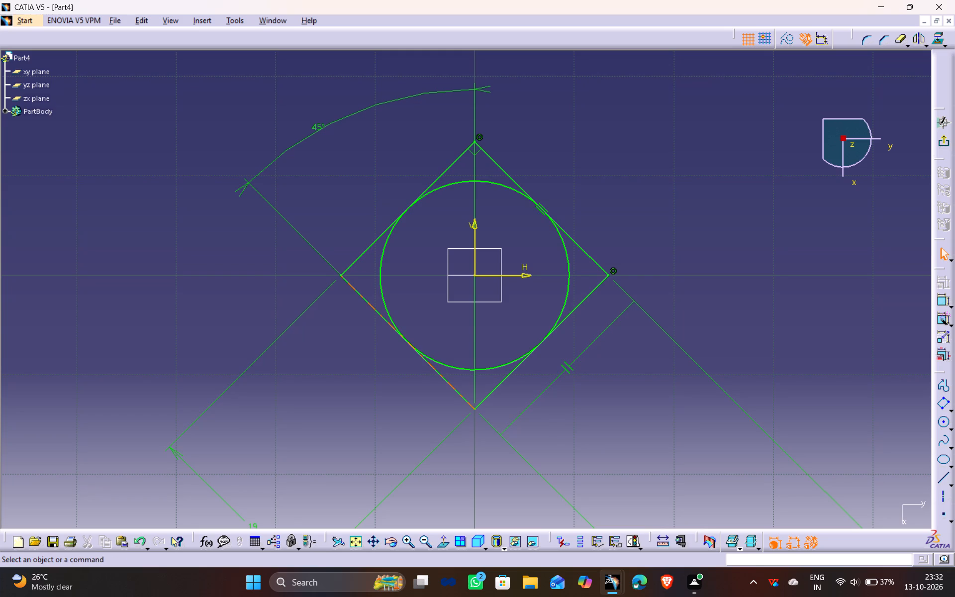
{"action": "middle_click_drag", "start_coordinate": [350, 240], "coordinate": [367, 294], "text": "ctrl"}
{"action": "double_click", "coordinate": [349, 421]}
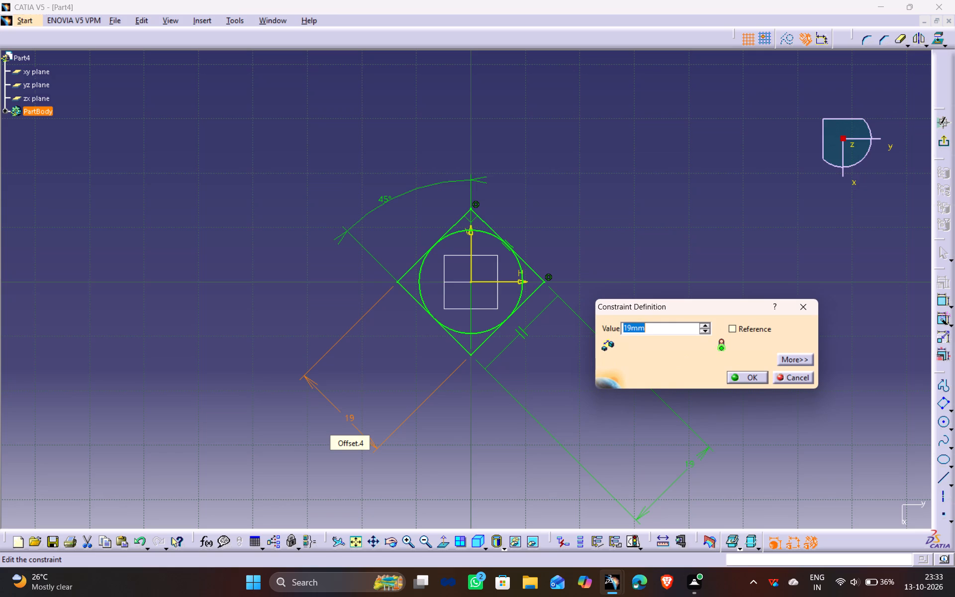
{"action": "type", "text": "20"}
{"action": "key", "text": "Return"}
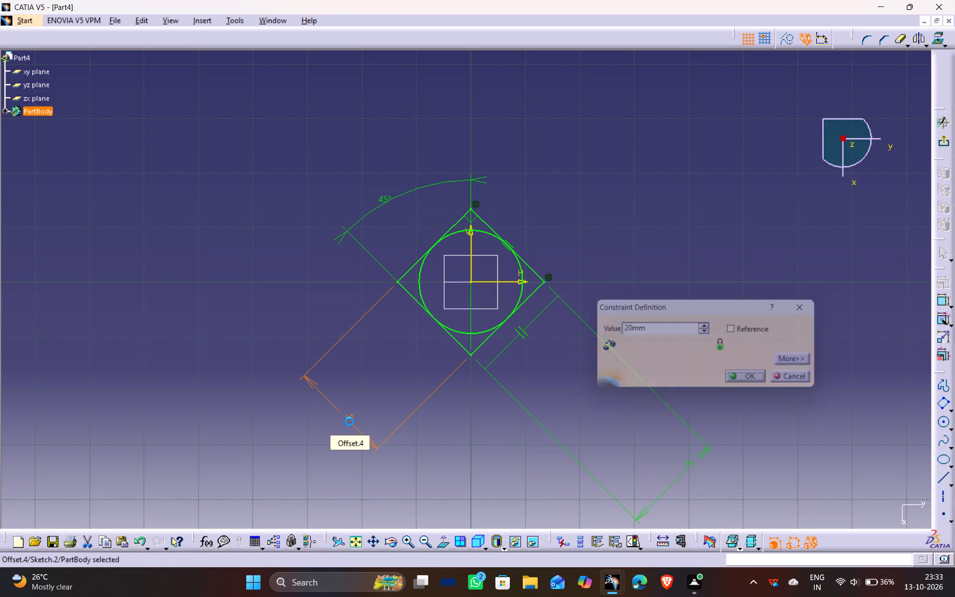
Set the square's side length, dimensioned on its positive-H side, to 20 mm.
{"action": "double_click", "coordinate": [690, 464]}
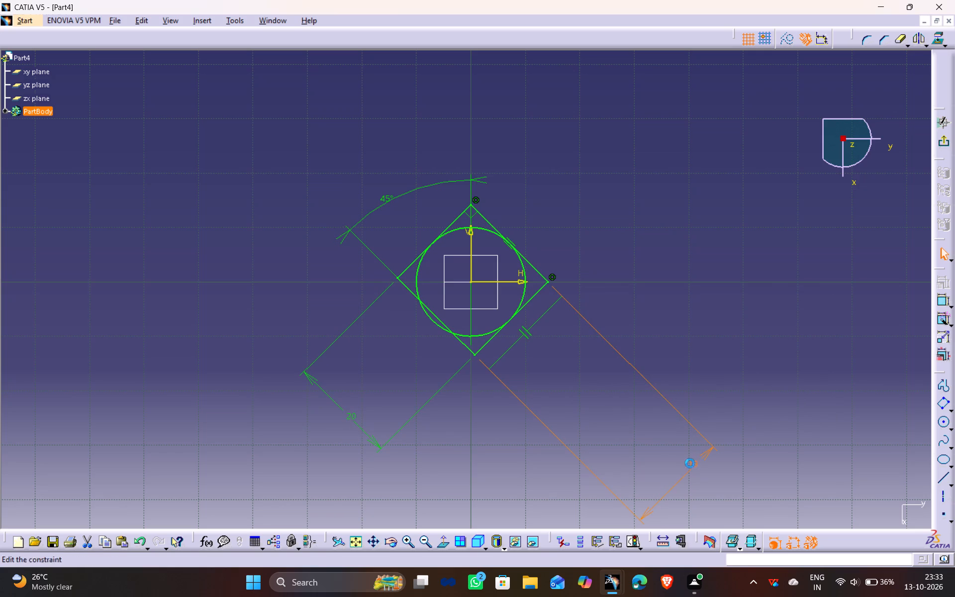
{"action": "type", "text": "20"}
{"action": "key", "text": "Return"}
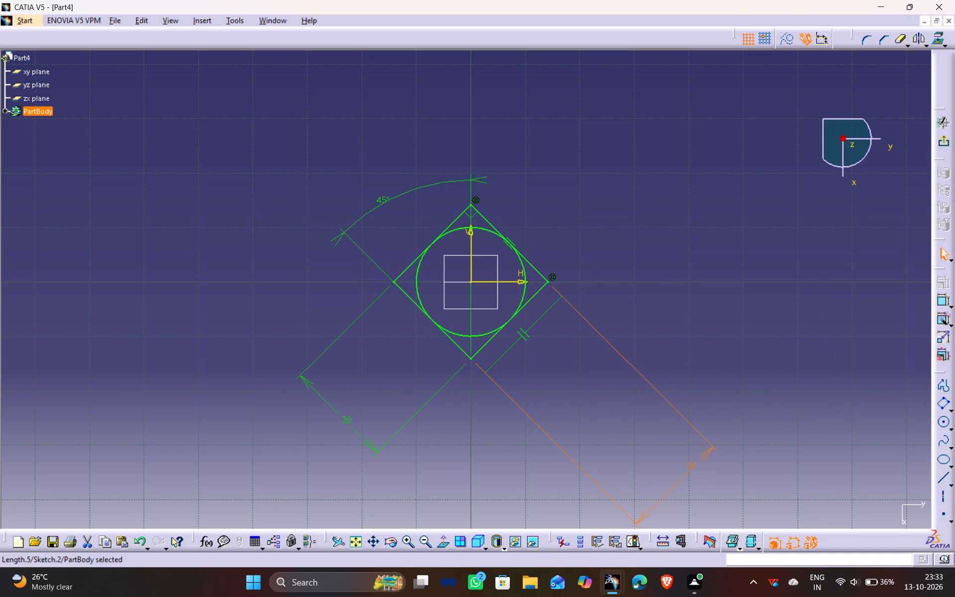
{"action": "left_click", "coordinate": [551, 378]}
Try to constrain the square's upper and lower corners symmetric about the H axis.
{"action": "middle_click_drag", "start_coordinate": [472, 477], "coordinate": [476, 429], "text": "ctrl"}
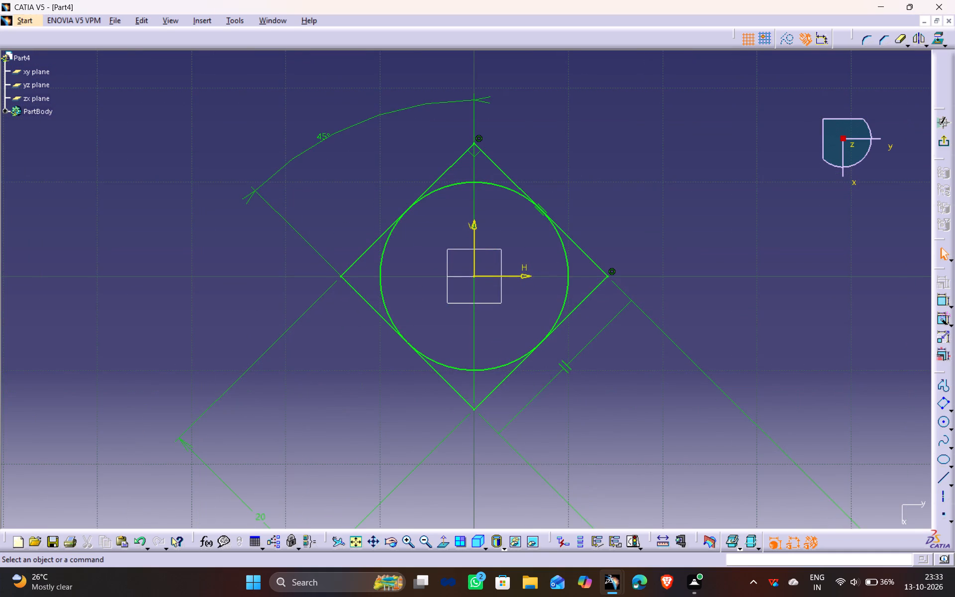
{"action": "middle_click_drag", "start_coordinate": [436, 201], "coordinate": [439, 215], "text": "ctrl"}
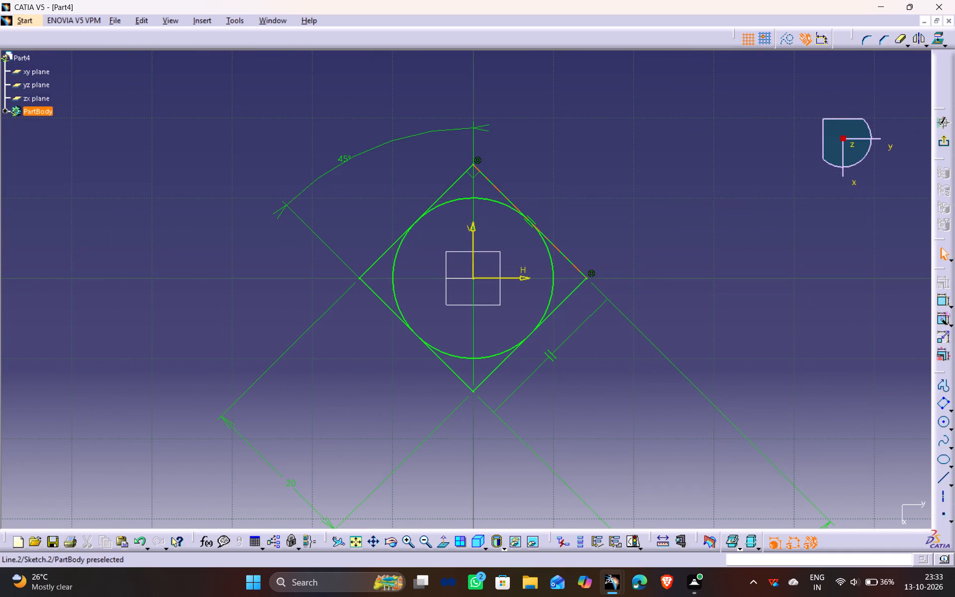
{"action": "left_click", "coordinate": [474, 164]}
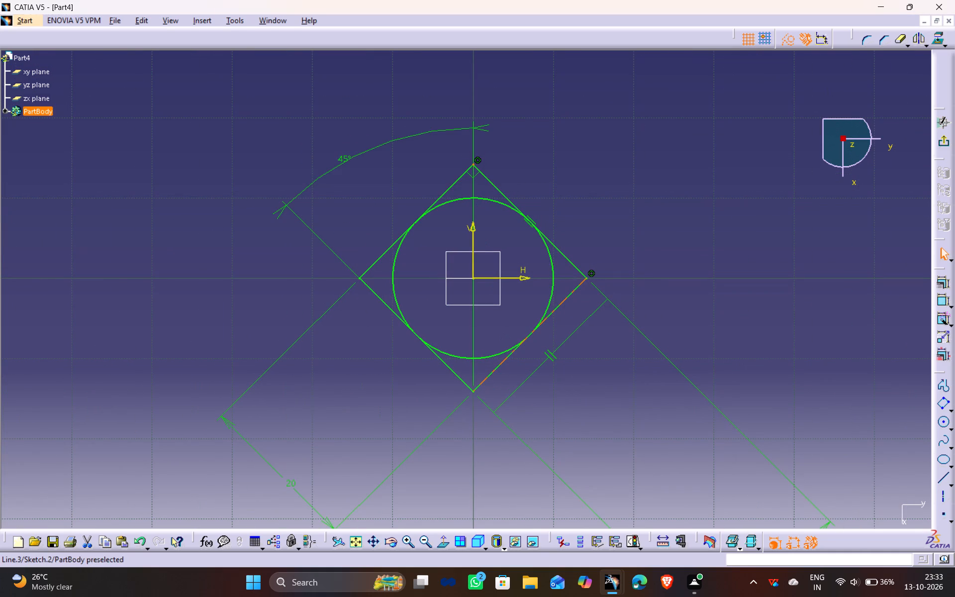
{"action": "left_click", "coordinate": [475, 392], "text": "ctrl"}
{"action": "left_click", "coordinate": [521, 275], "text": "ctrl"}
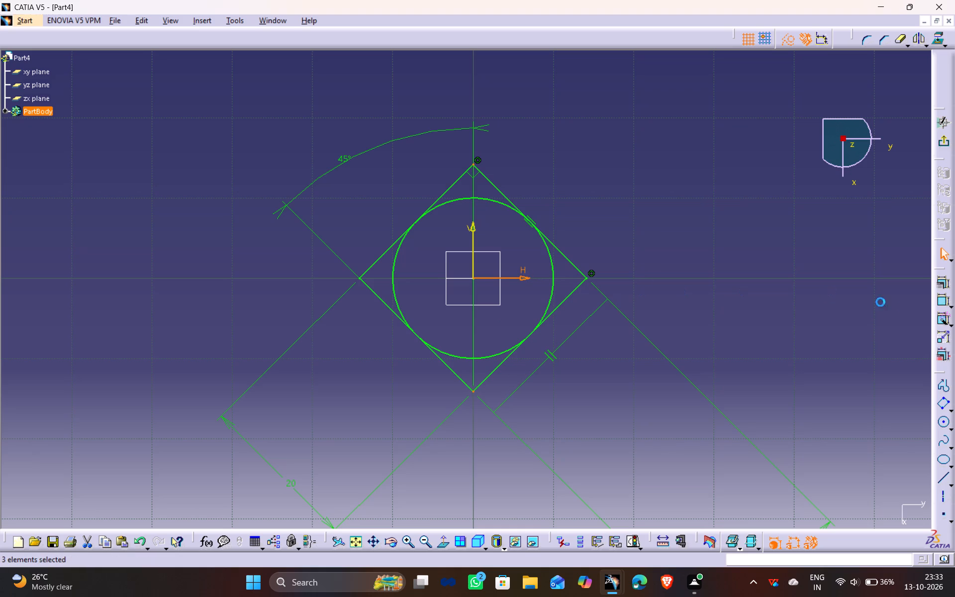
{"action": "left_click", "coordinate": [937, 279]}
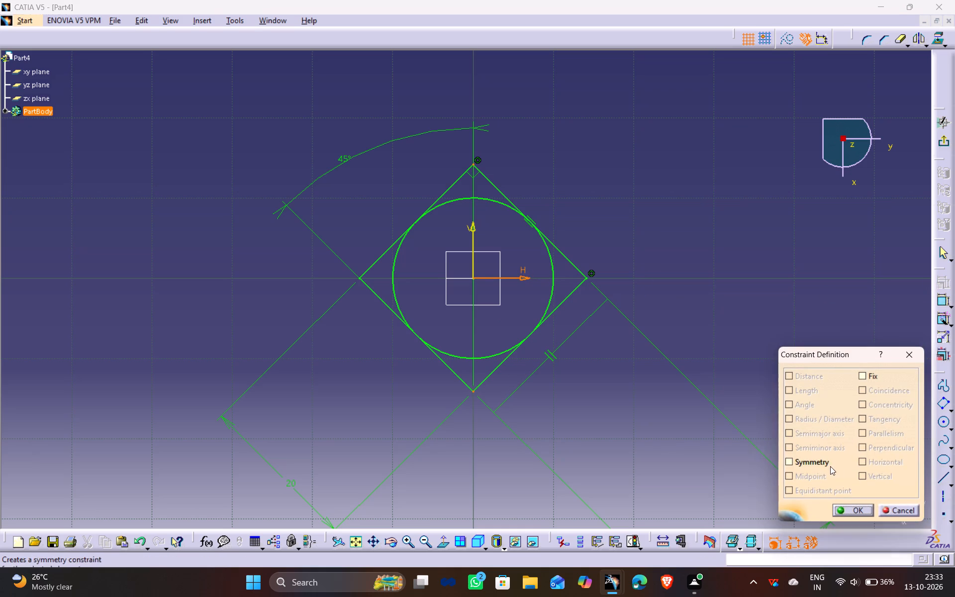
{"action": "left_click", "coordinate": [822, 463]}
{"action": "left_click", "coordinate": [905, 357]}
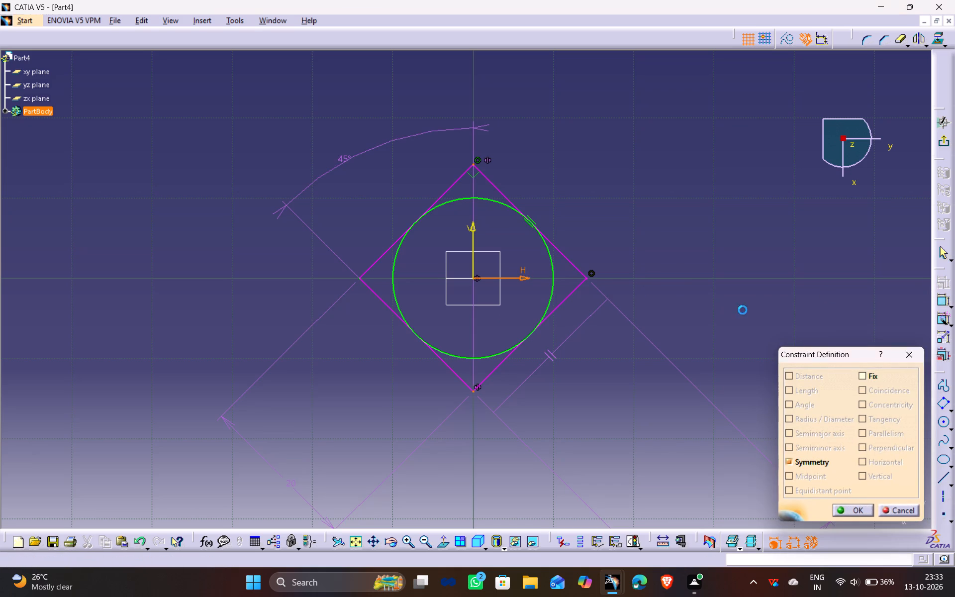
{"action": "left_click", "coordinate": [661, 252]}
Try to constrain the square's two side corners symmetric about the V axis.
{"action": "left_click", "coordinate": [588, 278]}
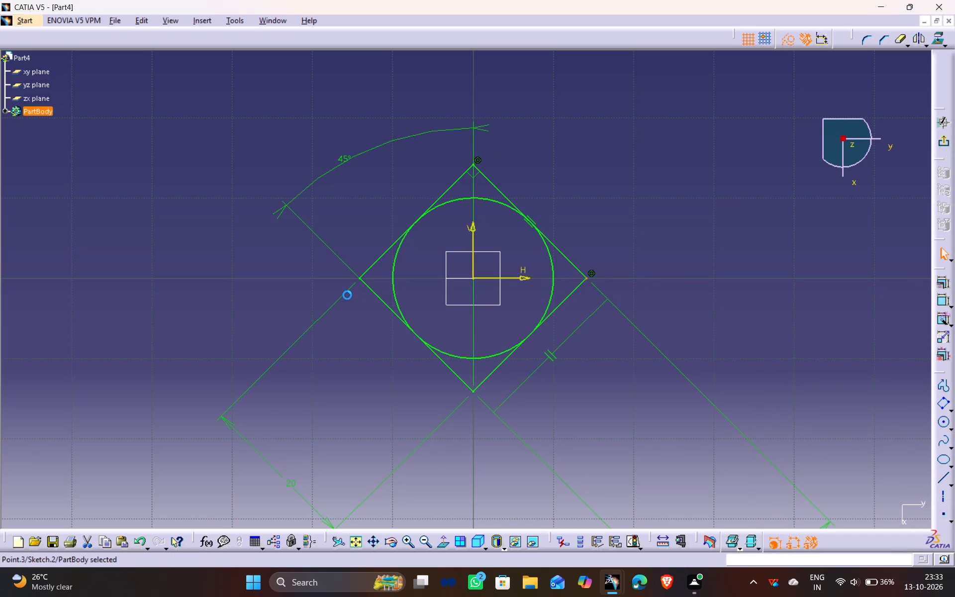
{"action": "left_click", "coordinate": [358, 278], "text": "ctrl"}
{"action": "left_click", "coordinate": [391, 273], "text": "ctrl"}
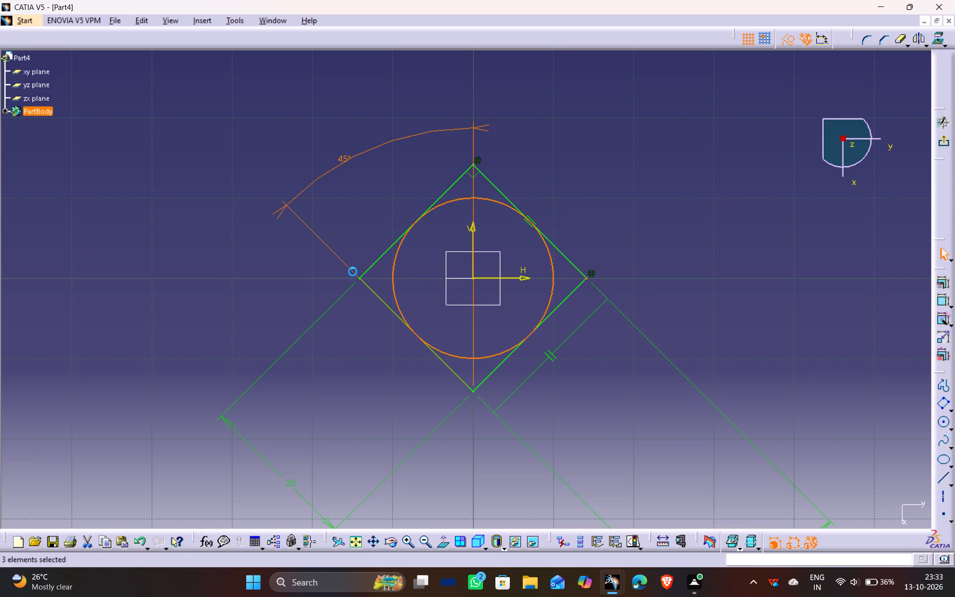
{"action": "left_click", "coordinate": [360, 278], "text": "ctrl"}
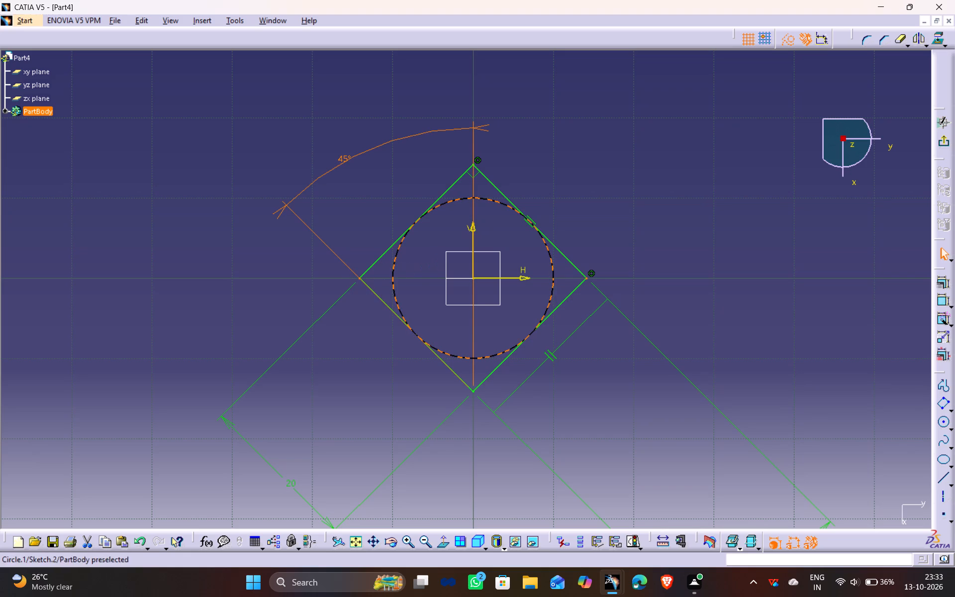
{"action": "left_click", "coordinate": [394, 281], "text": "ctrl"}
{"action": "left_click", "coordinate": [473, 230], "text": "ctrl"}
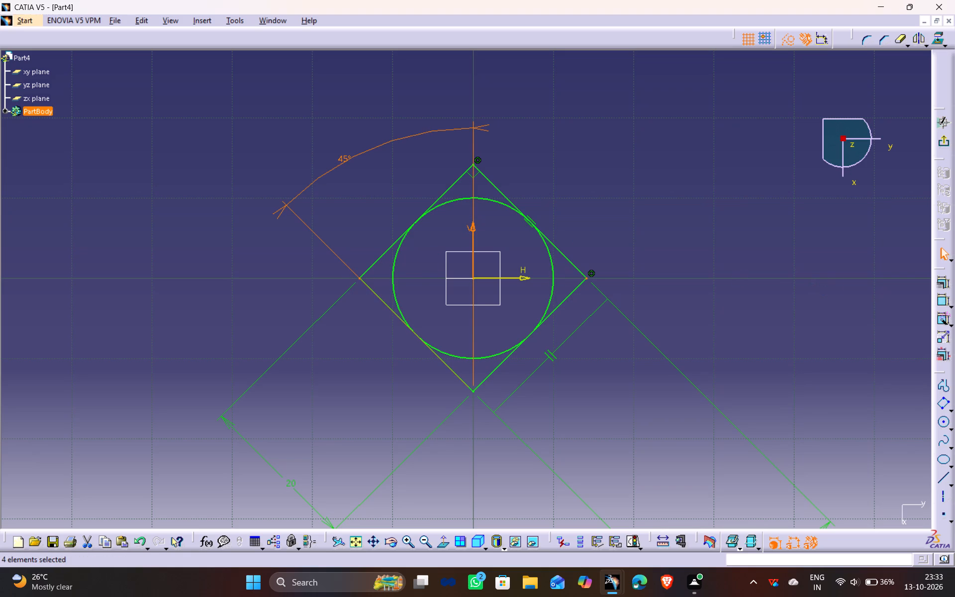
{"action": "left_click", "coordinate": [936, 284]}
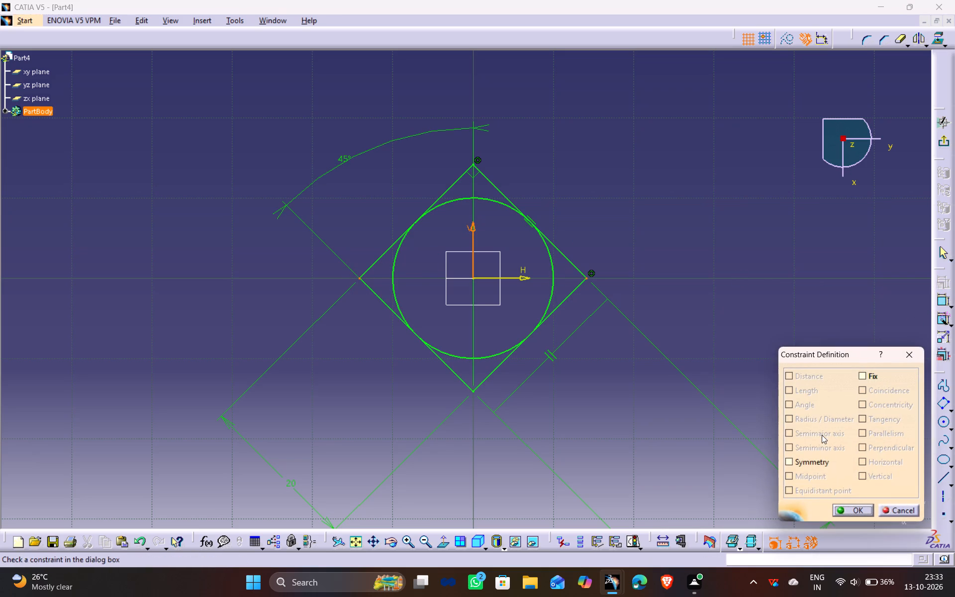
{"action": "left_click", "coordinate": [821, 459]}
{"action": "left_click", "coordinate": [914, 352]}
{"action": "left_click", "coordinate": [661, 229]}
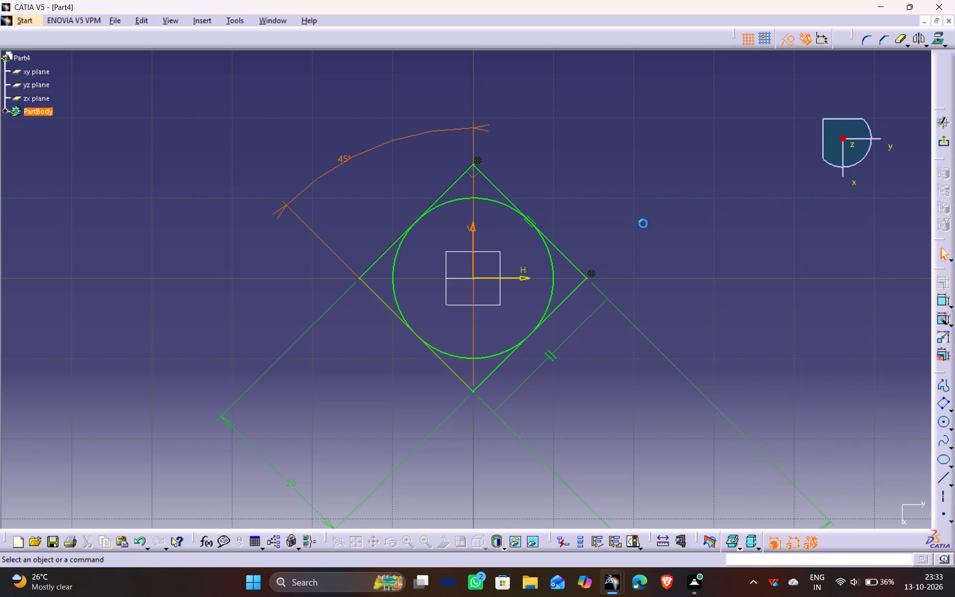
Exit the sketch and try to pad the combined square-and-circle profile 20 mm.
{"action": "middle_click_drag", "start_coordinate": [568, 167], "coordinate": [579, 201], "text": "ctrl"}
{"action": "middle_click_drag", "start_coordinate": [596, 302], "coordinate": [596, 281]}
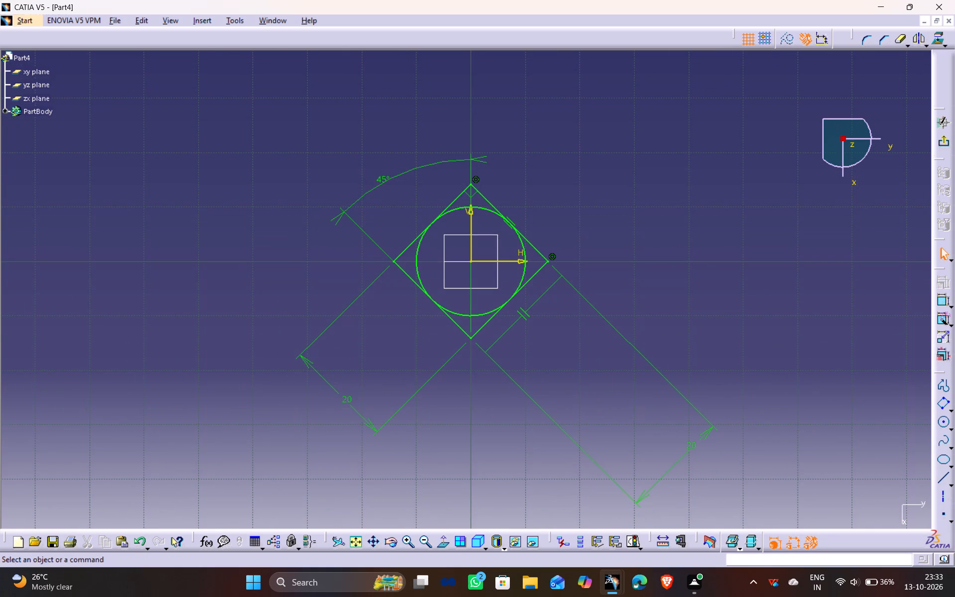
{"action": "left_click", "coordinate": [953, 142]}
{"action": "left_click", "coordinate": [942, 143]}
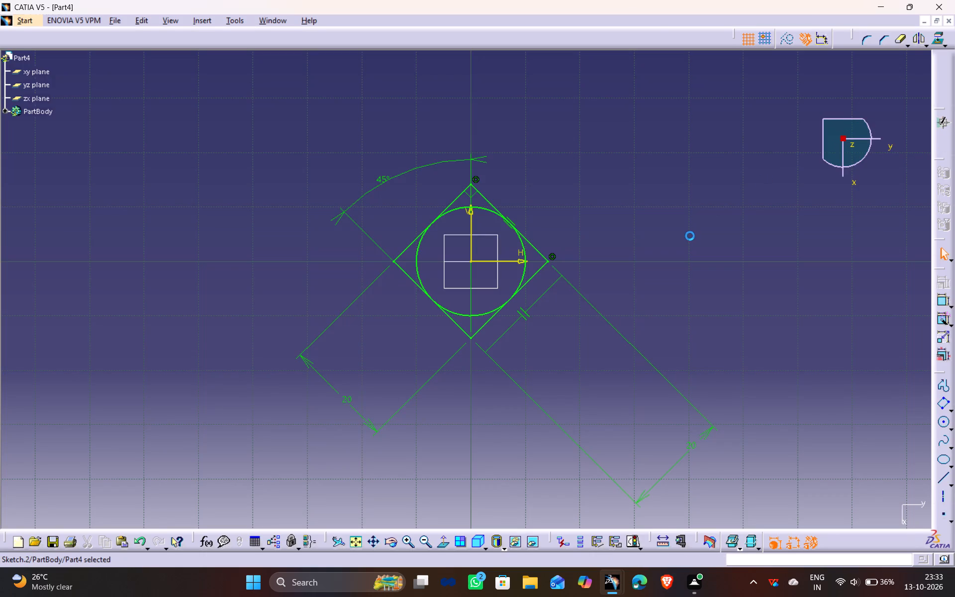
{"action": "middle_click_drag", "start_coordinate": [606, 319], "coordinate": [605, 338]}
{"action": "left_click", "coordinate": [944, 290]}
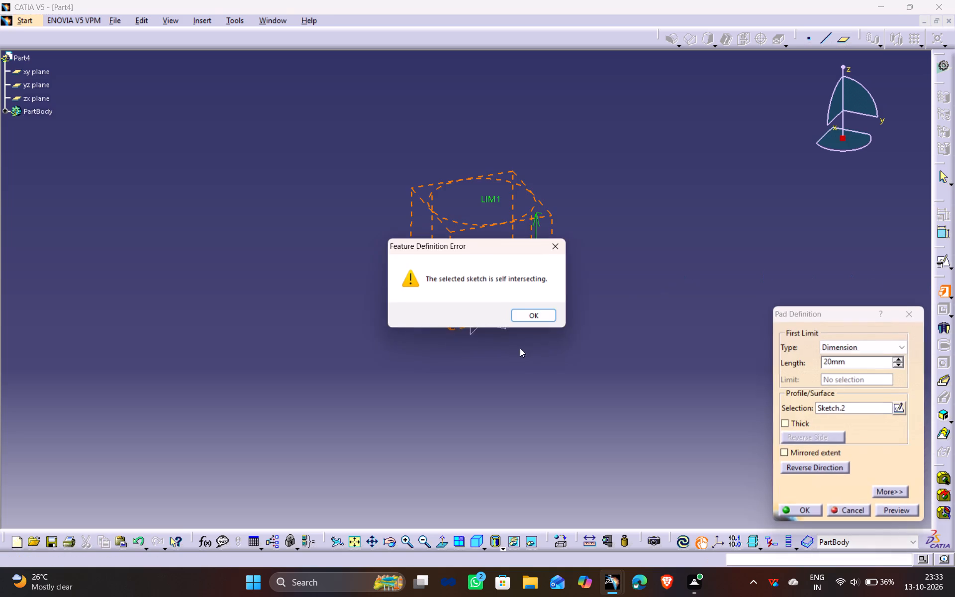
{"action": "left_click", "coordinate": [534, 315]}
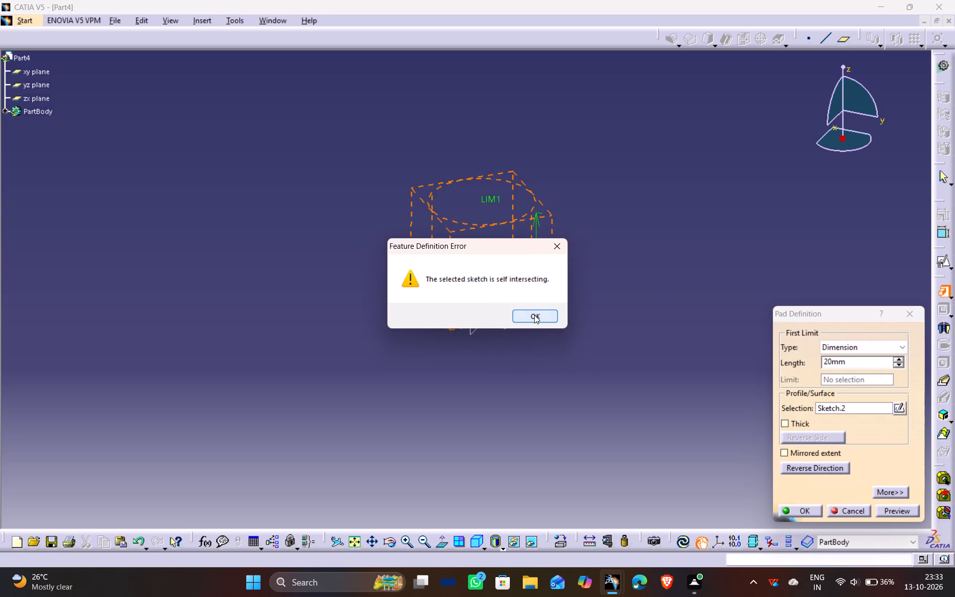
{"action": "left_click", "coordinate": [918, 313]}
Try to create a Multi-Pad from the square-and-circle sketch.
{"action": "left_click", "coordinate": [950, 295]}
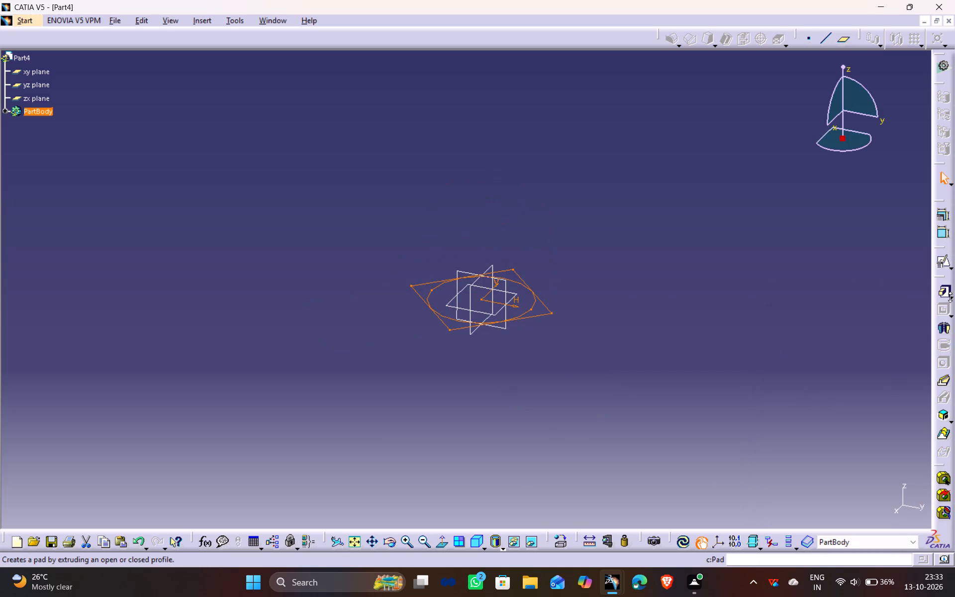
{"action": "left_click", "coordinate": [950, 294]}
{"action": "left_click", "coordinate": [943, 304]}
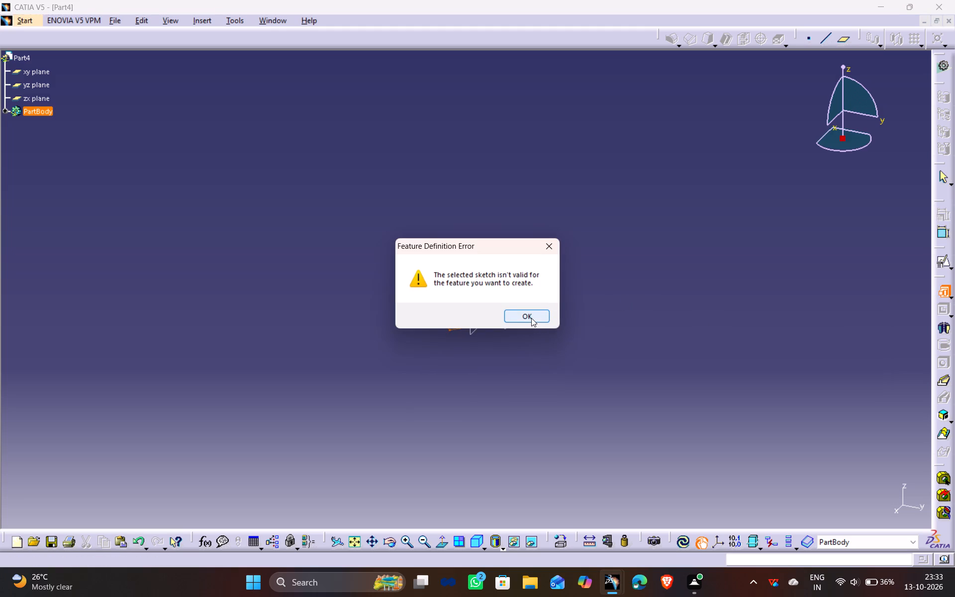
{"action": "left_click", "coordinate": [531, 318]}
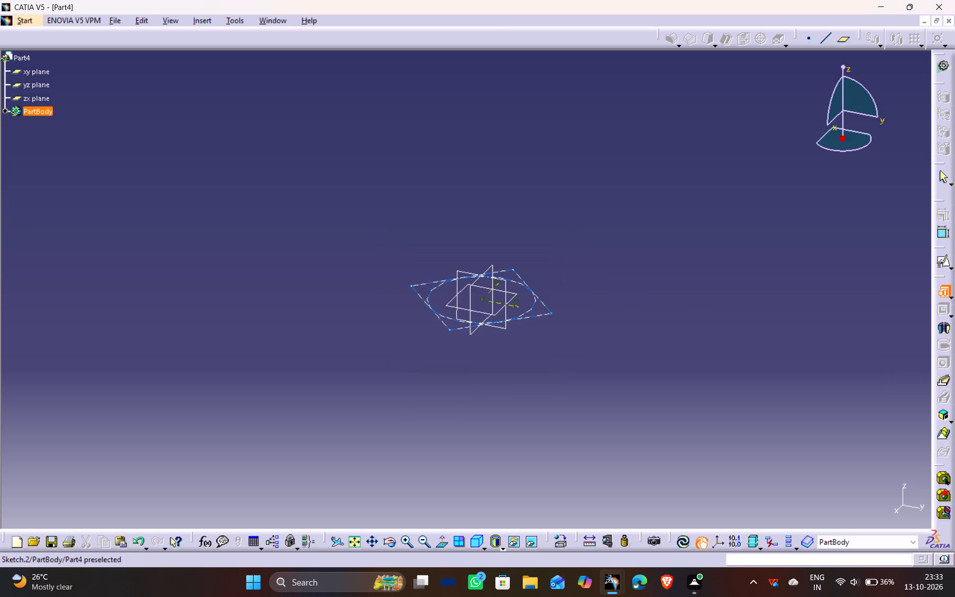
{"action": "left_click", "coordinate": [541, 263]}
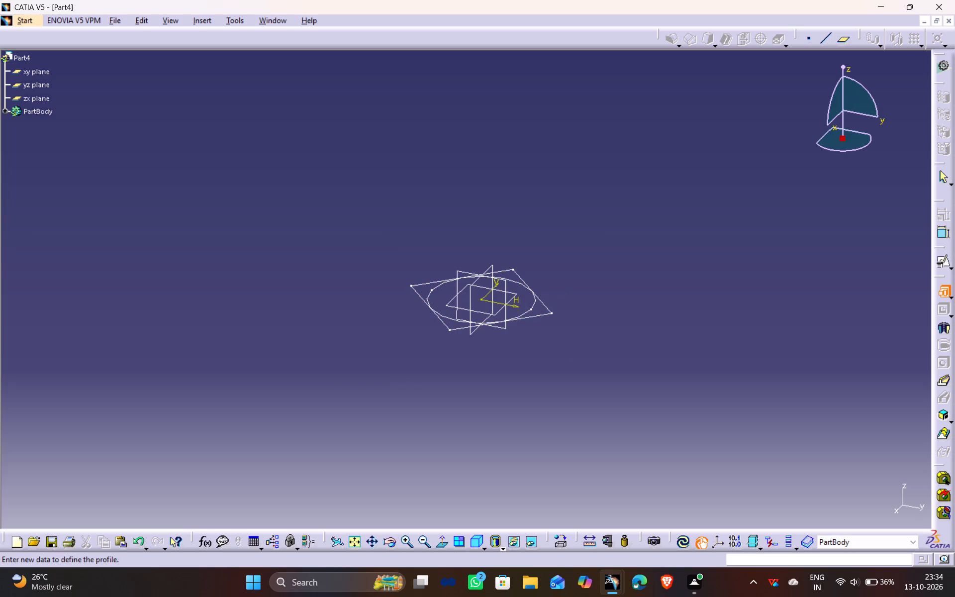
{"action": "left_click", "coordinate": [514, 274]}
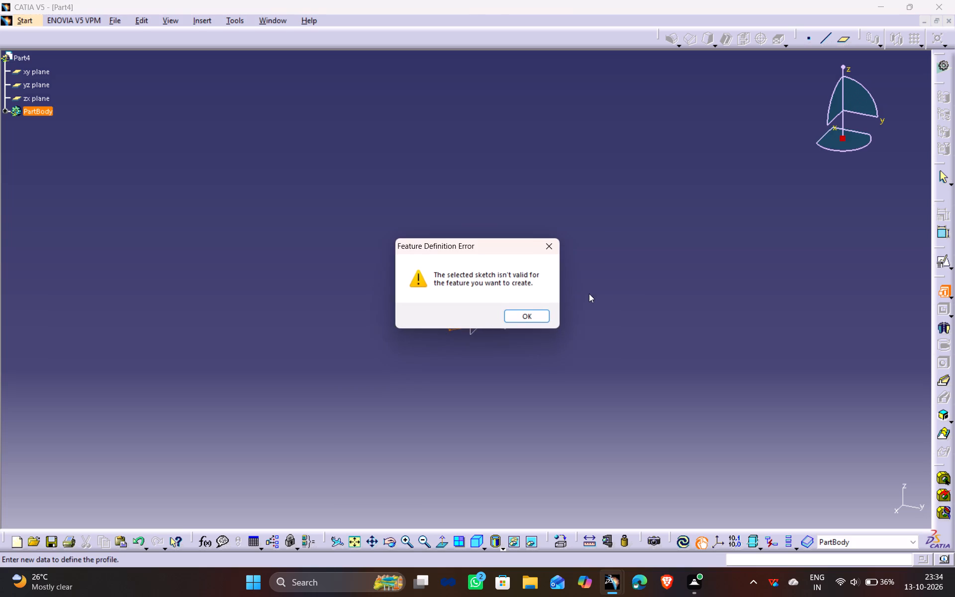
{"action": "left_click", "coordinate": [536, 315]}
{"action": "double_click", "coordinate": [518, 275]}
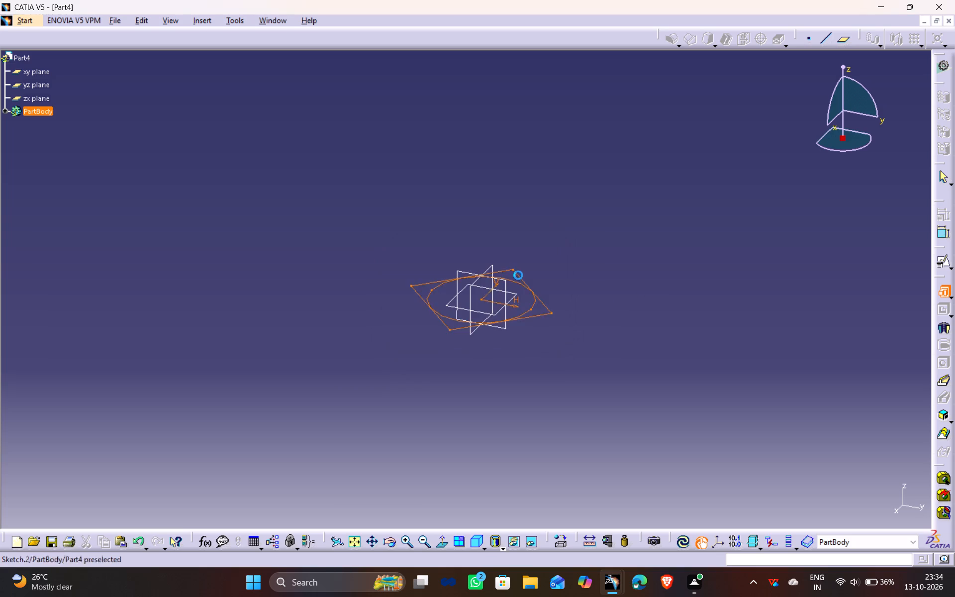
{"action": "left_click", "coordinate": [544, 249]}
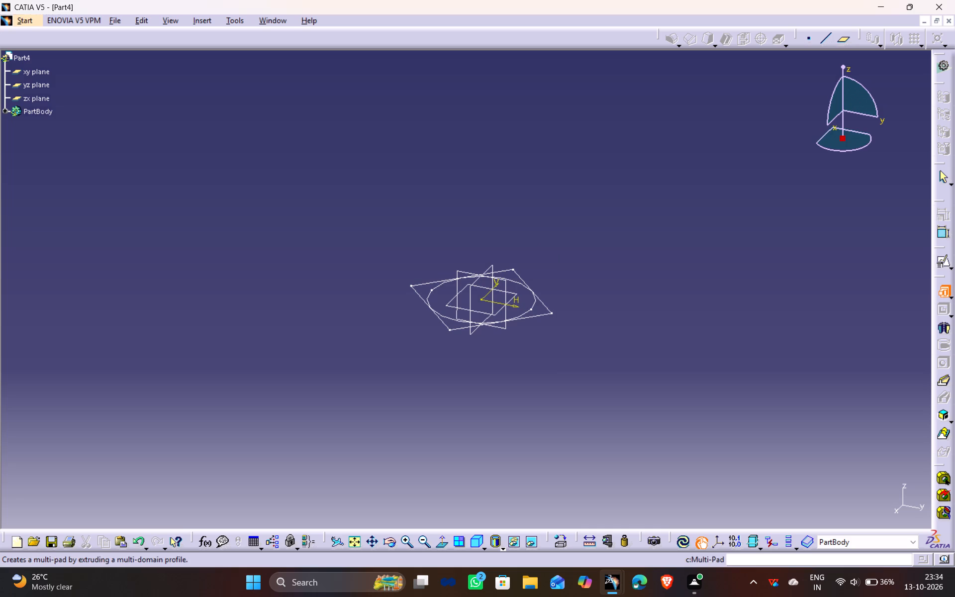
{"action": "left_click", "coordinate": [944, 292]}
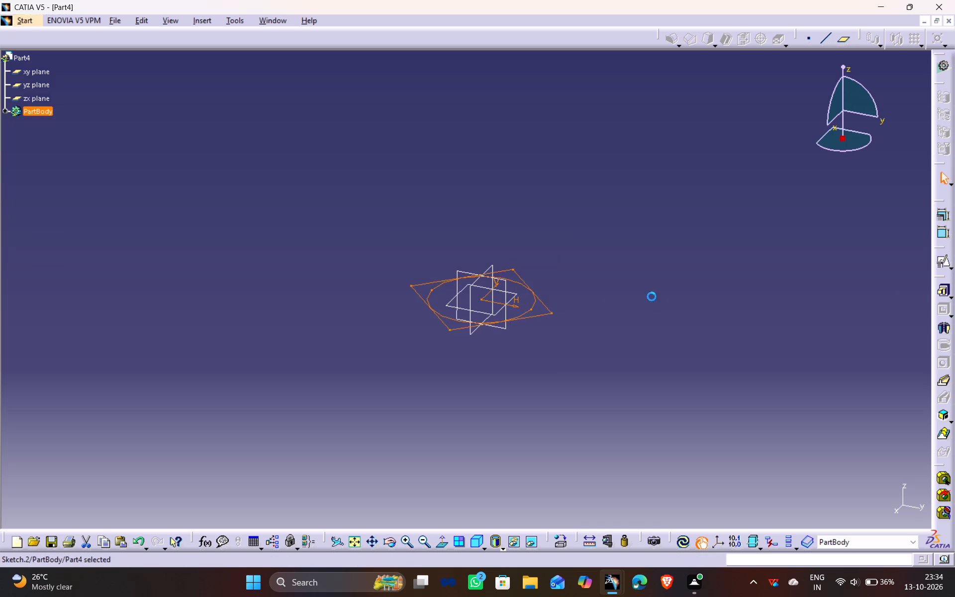
Reopen the sketch, delete the circle inside the square, and exit the sketch.
{"action": "double_click", "coordinate": [519, 284]}
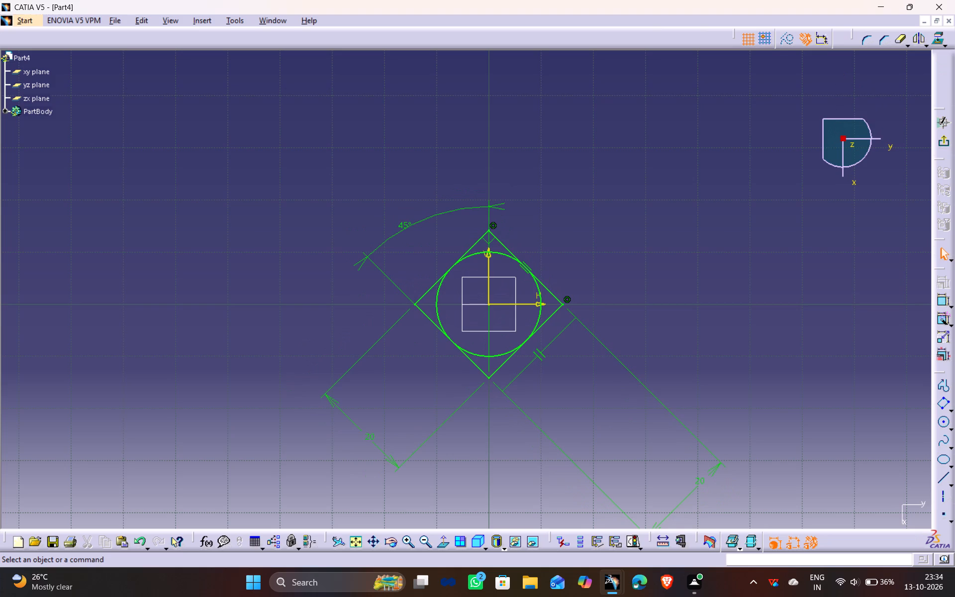
{"action": "left_click", "coordinate": [504, 254]}
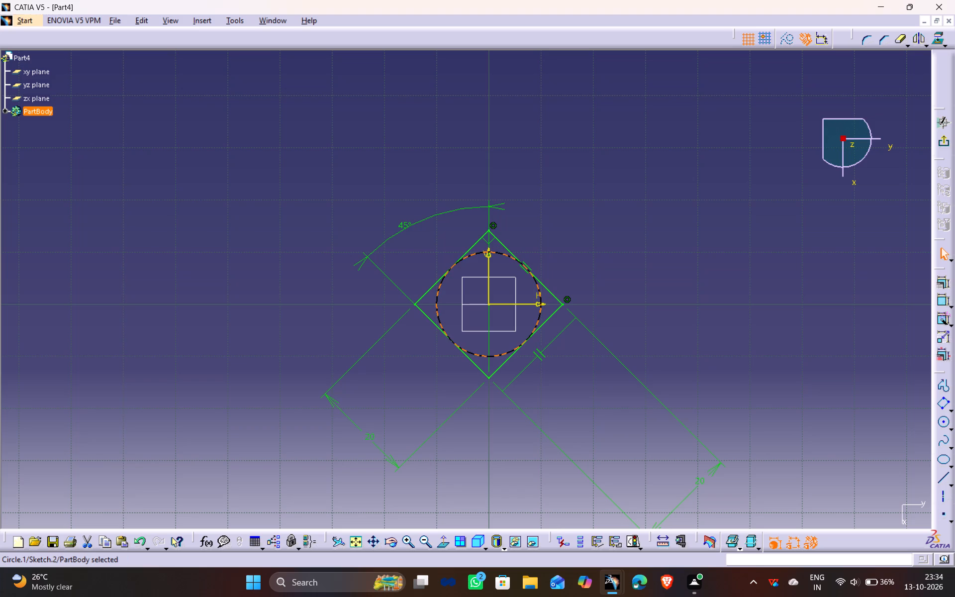
{"action": "key", "text": "Delete"}
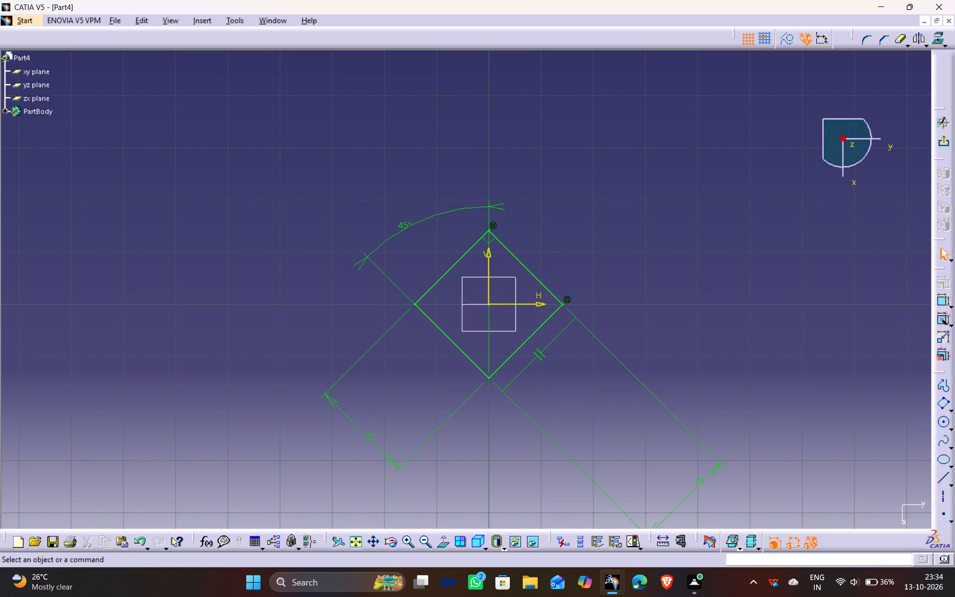
{"action": "middle_click_drag", "start_coordinate": [596, 236], "coordinate": [604, 263], "text": "ctrl"}
{"action": "middle_click_drag", "start_coordinate": [668, 333], "coordinate": [674, 309]}
{"action": "left_click", "coordinate": [943, 140]}
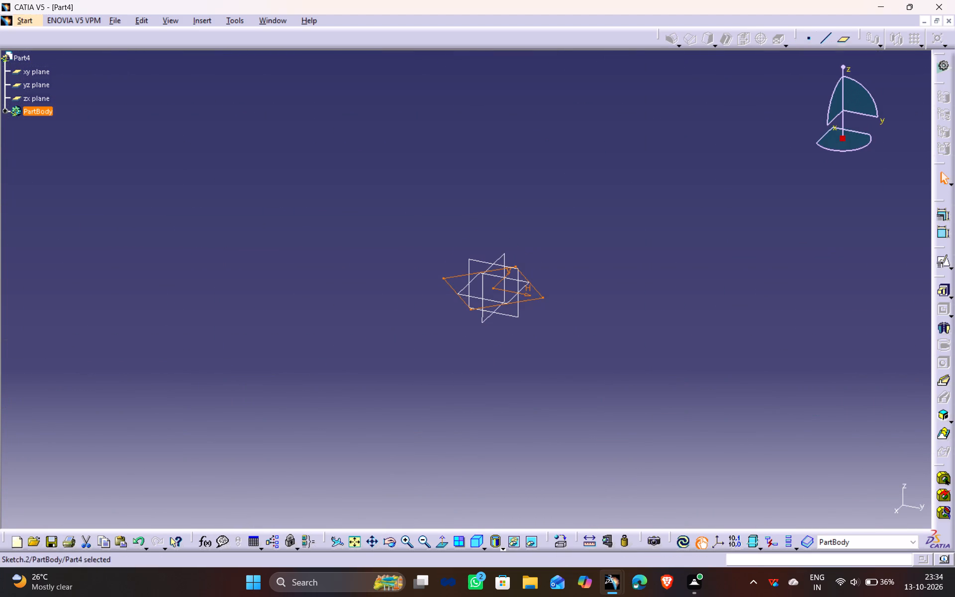
Pad the 20 mm square sketch to a length of 82 mm.
{"action": "left_click", "coordinate": [951, 292]}
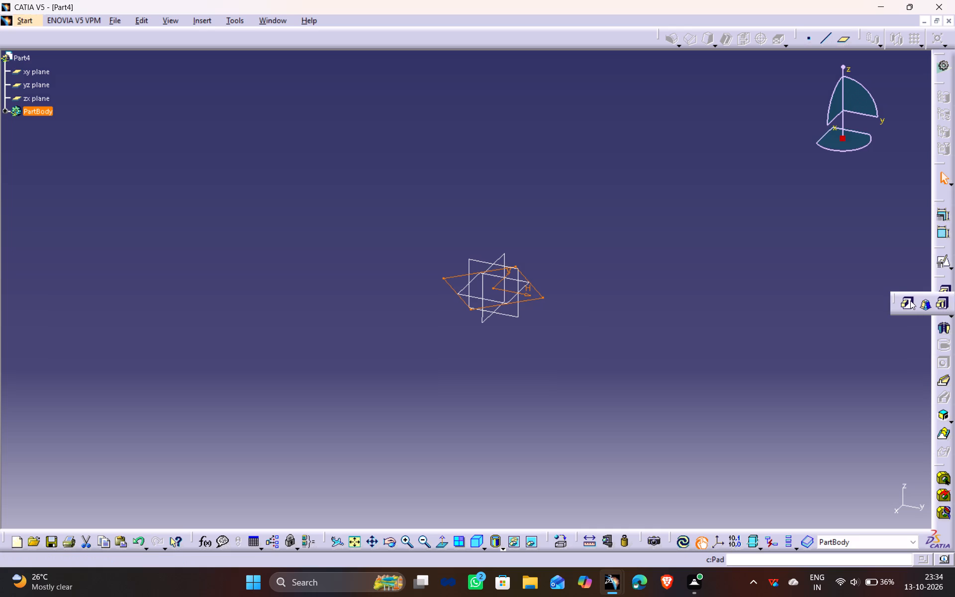
{"action": "left_click", "coordinate": [906, 302]}
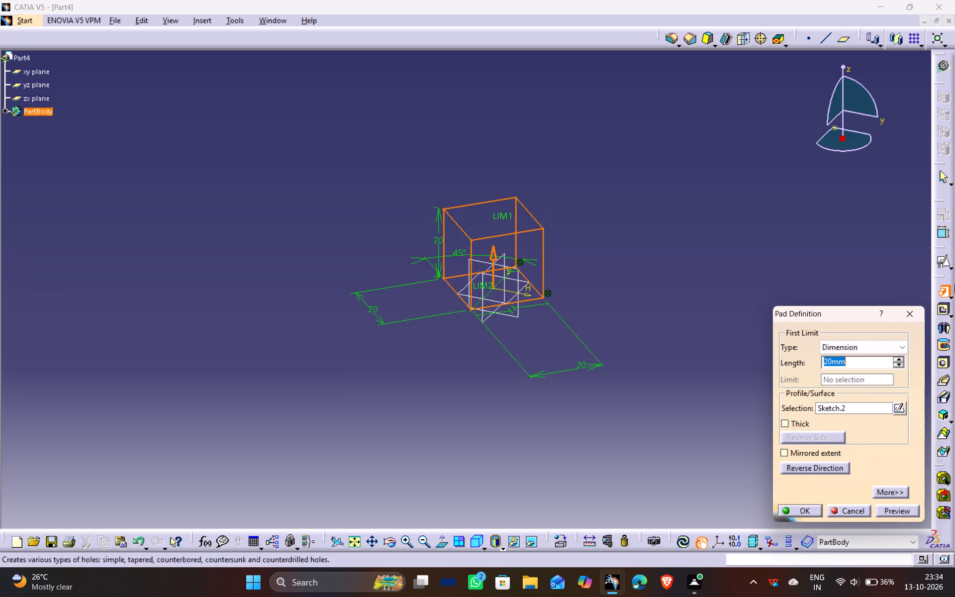
{"action": "left_click_drag", "start_coordinate": [832, 362], "coordinate": [787, 362]}
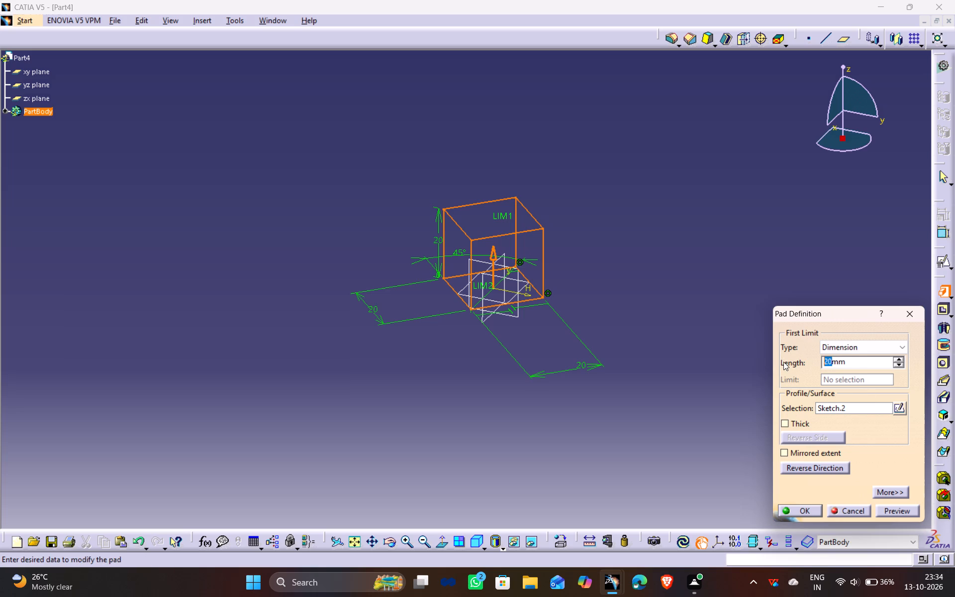
{"action": "key", "text": "8"}
{"action": "key", "text": "2"}
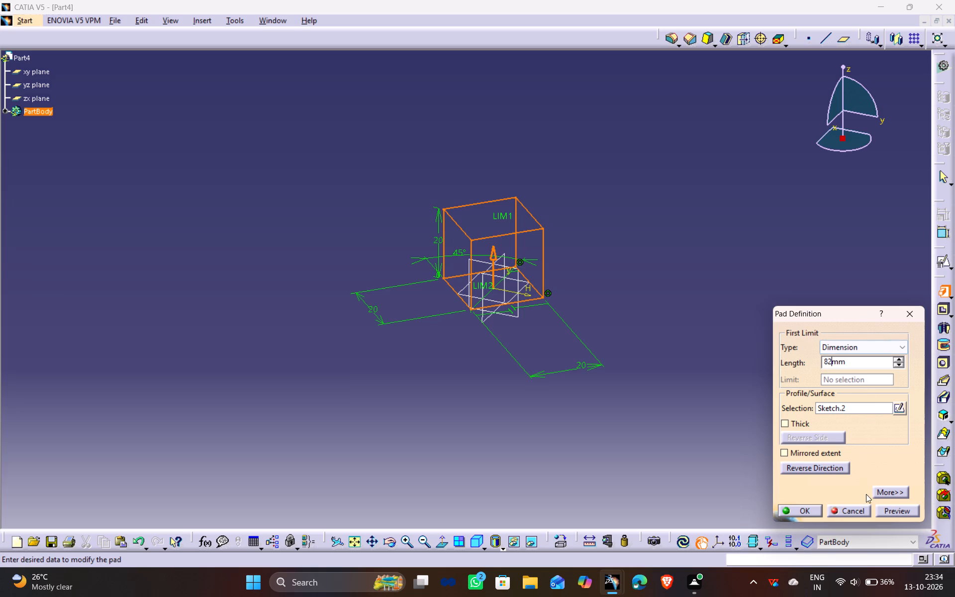
{"action": "left_click", "coordinate": [894, 512]}
{"action": "left_click", "coordinate": [800, 509]}
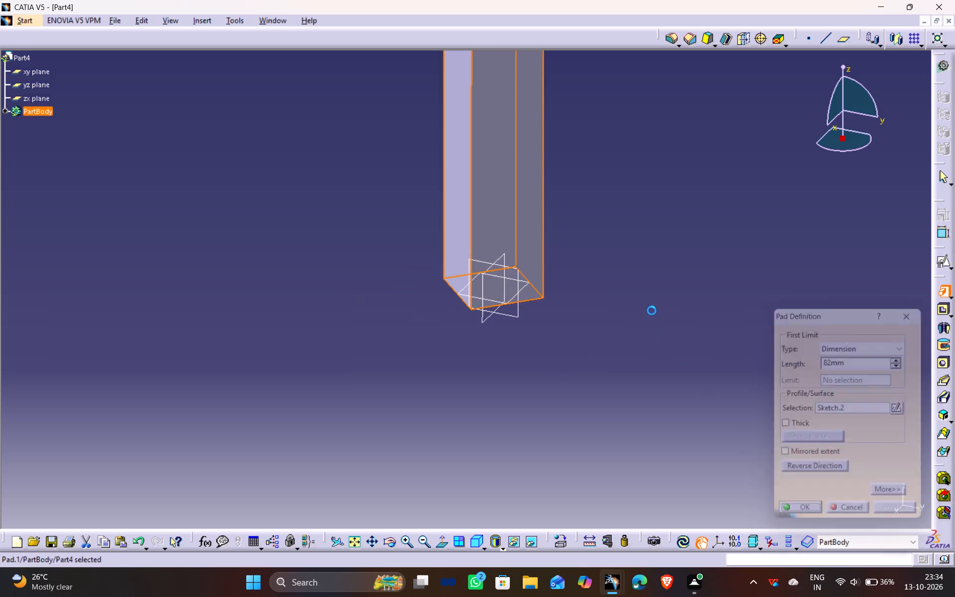
Create a positioned sketch on the bottom end face of the square pad.
{"action": "left_click", "coordinate": [651, 308]}
{"action": "scroll", "coordinate": [540, 365], "scroll_direction": "down", "scroll_amount": 1}
{"action": "middle_click_drag", "start_coordinate": [540, 365], "coordinate": [439, 124]}
{"action": "left_click_drag", "start_coordinate": [538, 364], "coordinate": [441, 127]}
{"action": "left_click", "coordinate": [517, 297]}
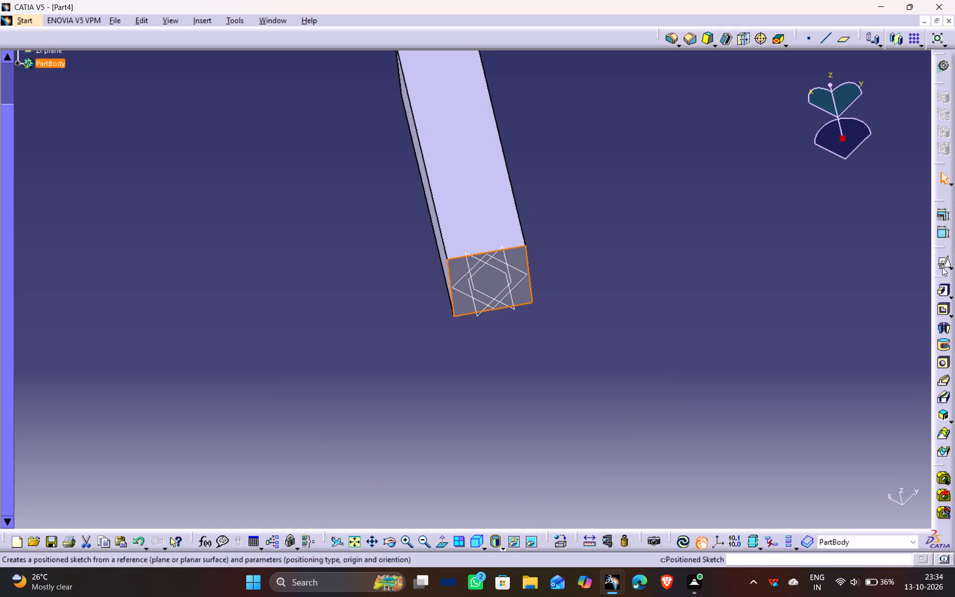
{"action": "left_click", "coordinate": [945, 251]}
{"action": "left_click", "coordinate": [944, 262]}
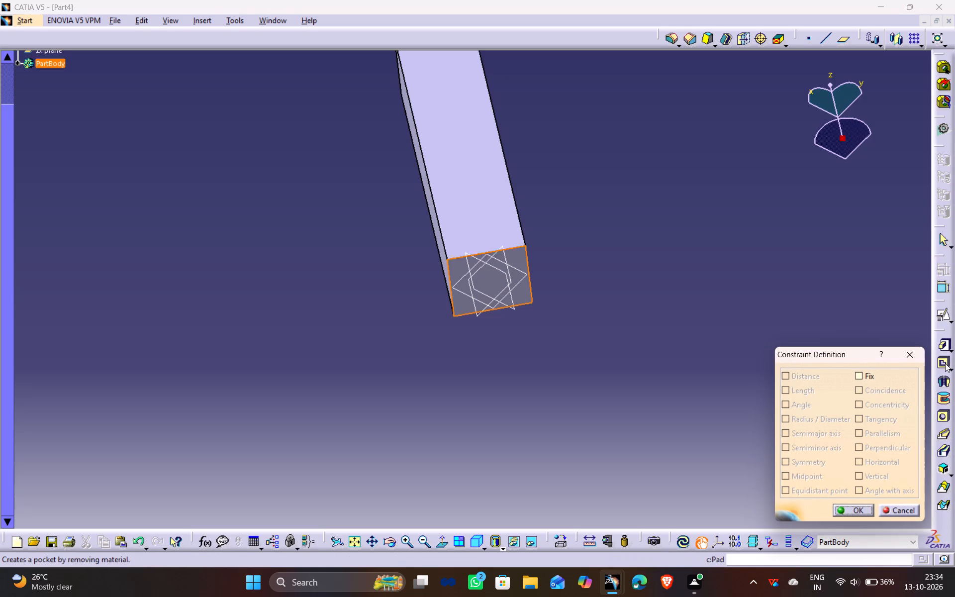
{"action": "left_click", "coordinate": [907, 355]}
{"action": "left_click", "coordinate": [947, 317]}
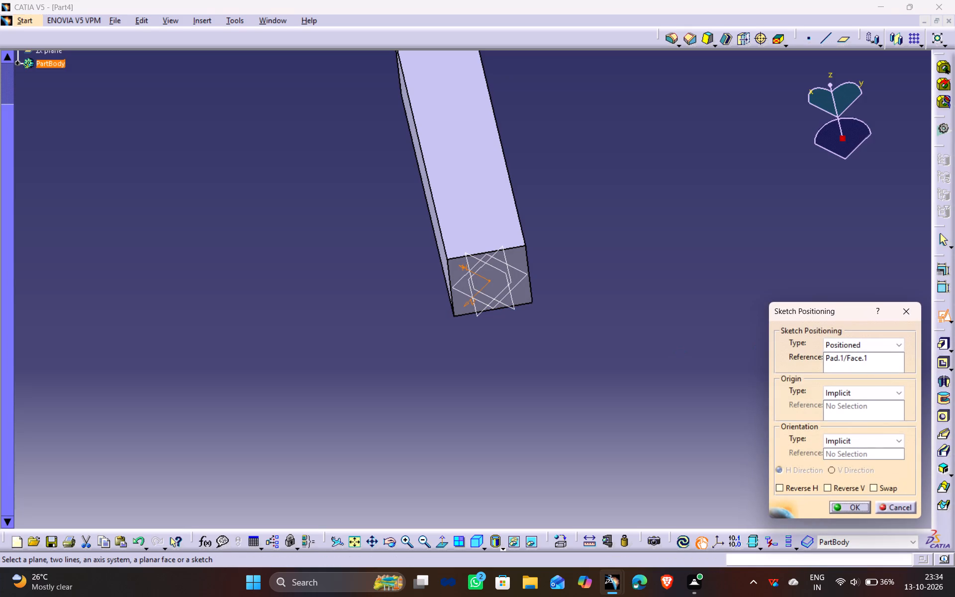
{"action": "left_click", "coordinate": [853, 510]}
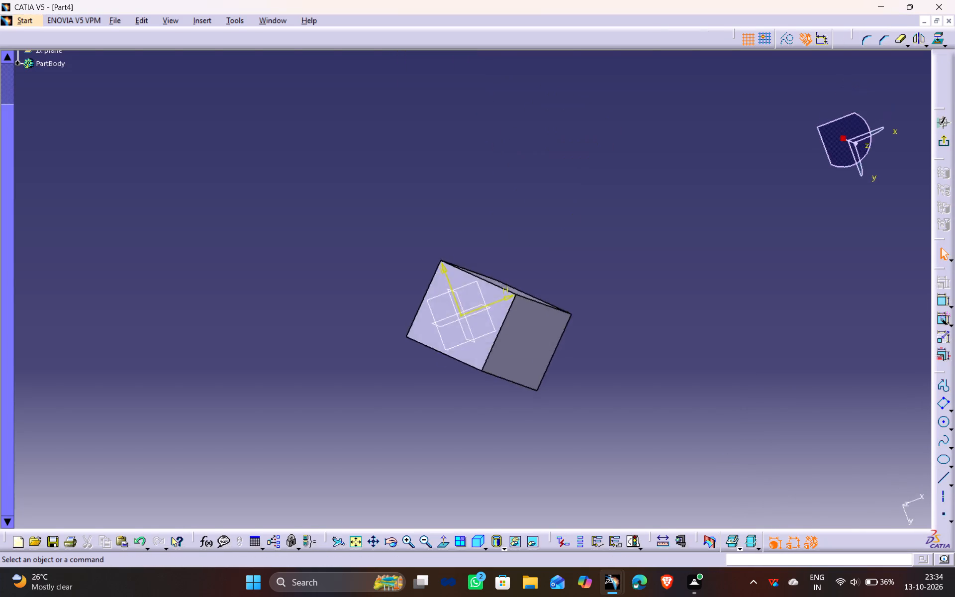
{"action": "middle_click_drag", "start_coordinate": [526, 265], "coordinate": [536, 300]}
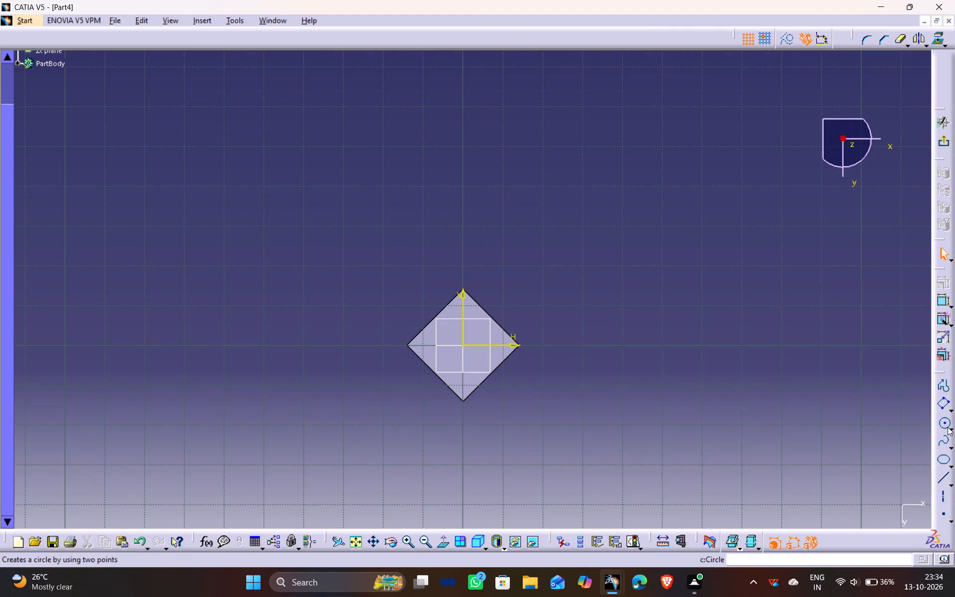
Draw a circle centred on the sketch origin, dimension it to 20 mm diameter, and exit the sketch.
{"action": "left_click", "coordinate": [950, 424]}
{"action": "left_click", "coordinate": [947, 421]}
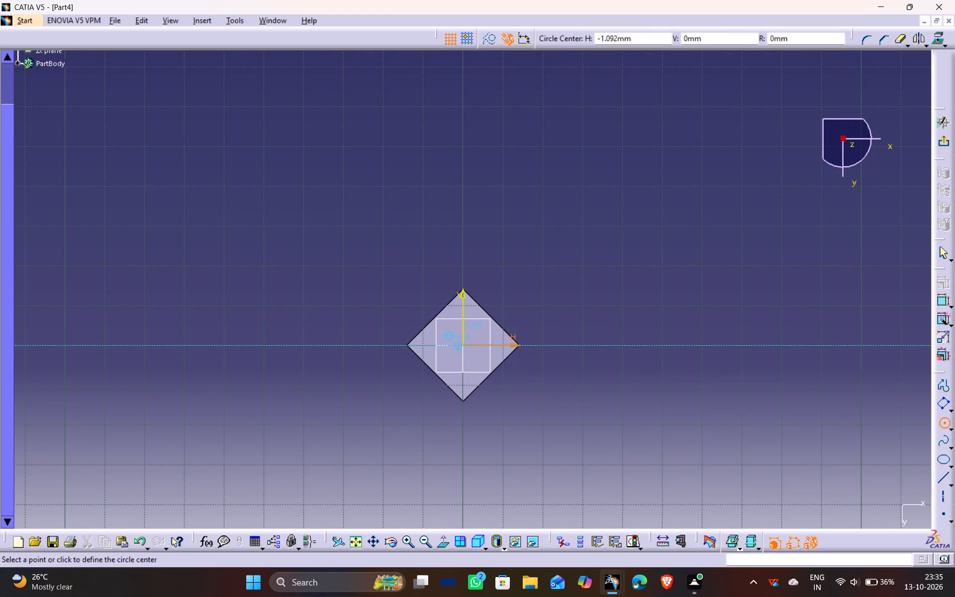
{"action": "left_click", "coordinate": [466, 346]}
{"action": "left_click", "coordinate": [501, 313]}
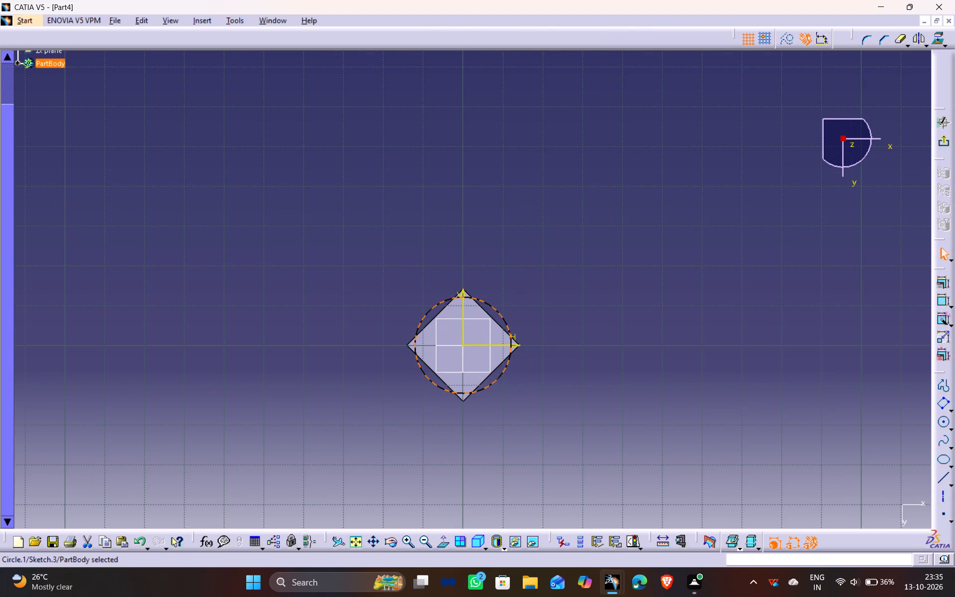
{"action": "left_click", "coordinate": [941, 303]}
{"action": "left_click", "coordinate": [520, 270]}
{"action": "double_click", "coordinate": [526, 266]}
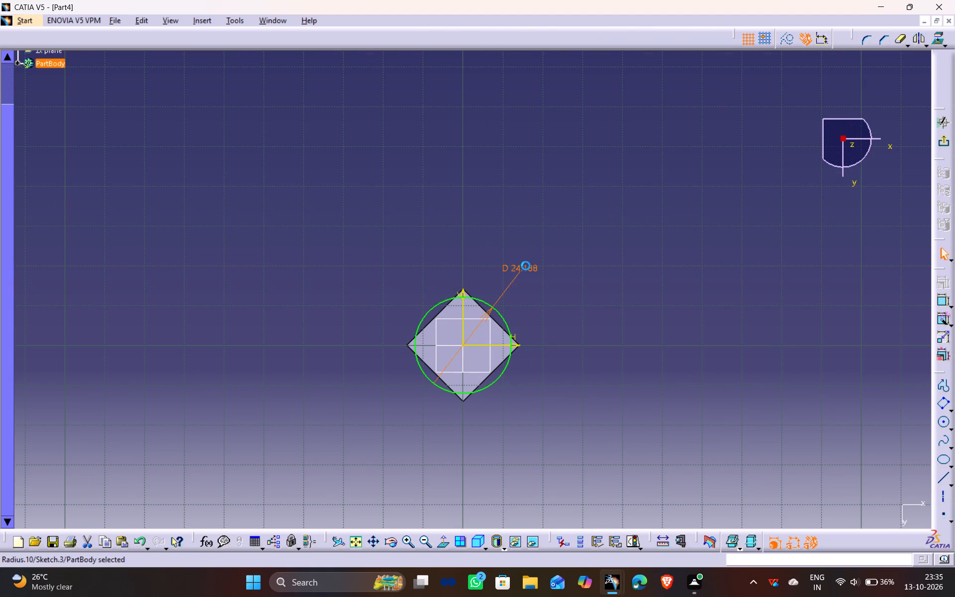
{"action": "type", "text": "20"}
{"action": "key", "text": "Return"}
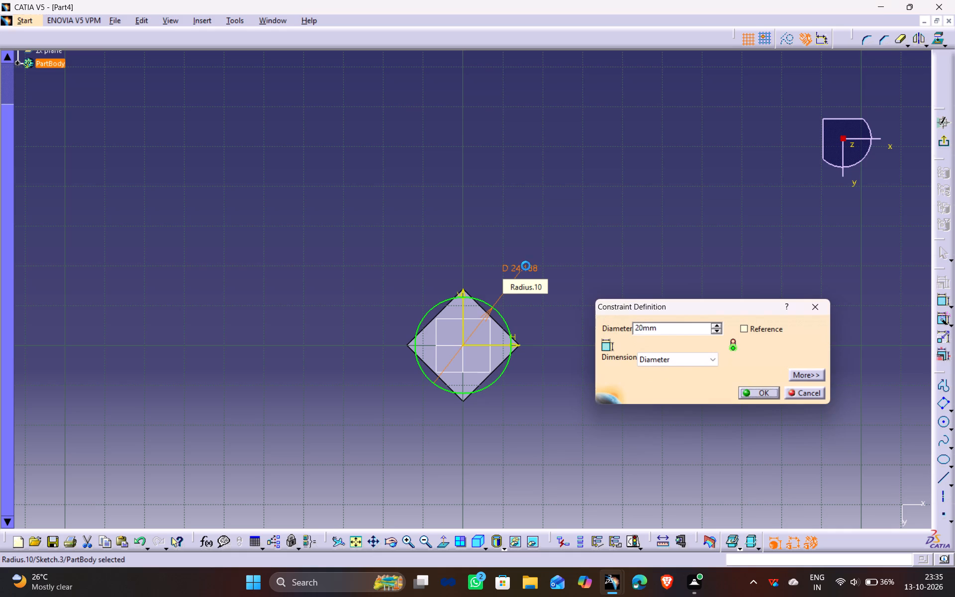
{"action": "left_click", "coordinate": [523, 218]}
{"action": "left_click", "coordinate": [943, 144]}
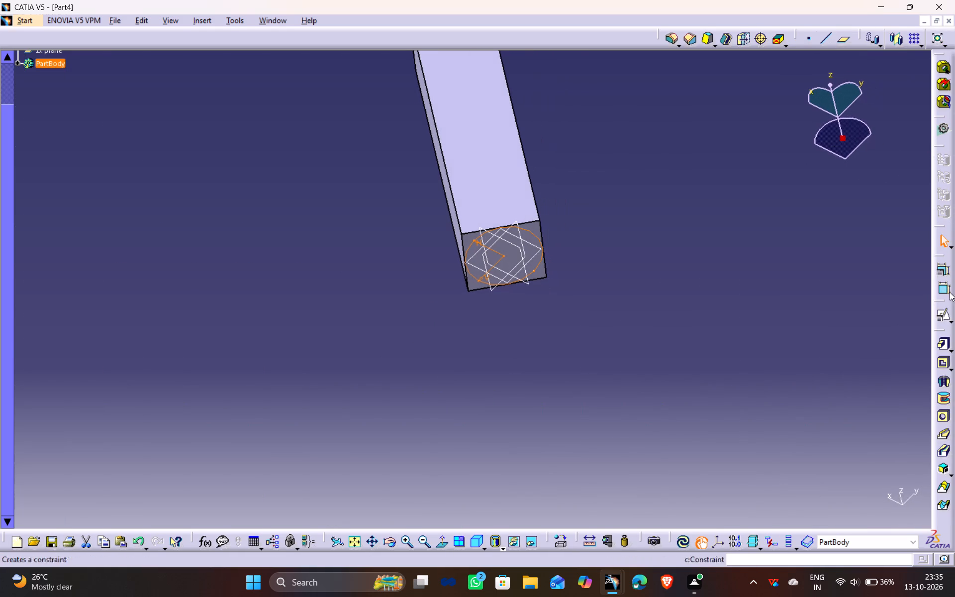
Pad the 20 mm circle outward from the square bar's bottom face to a length of 15 mm.
{"action": "left_click", "coordinate": [946, 343]}
{"action": "middle_click_drag", "start_coordinate": [519, 140], "coordinate": [558, 207]}
{"action": "scroll", "coordinate": [519, 140], "scroll_direction": "down", "scroll_amount": 1}
{"action": "left_click_drag", "start_coordinate": [519, 140], "coordinate": [524, 204]}
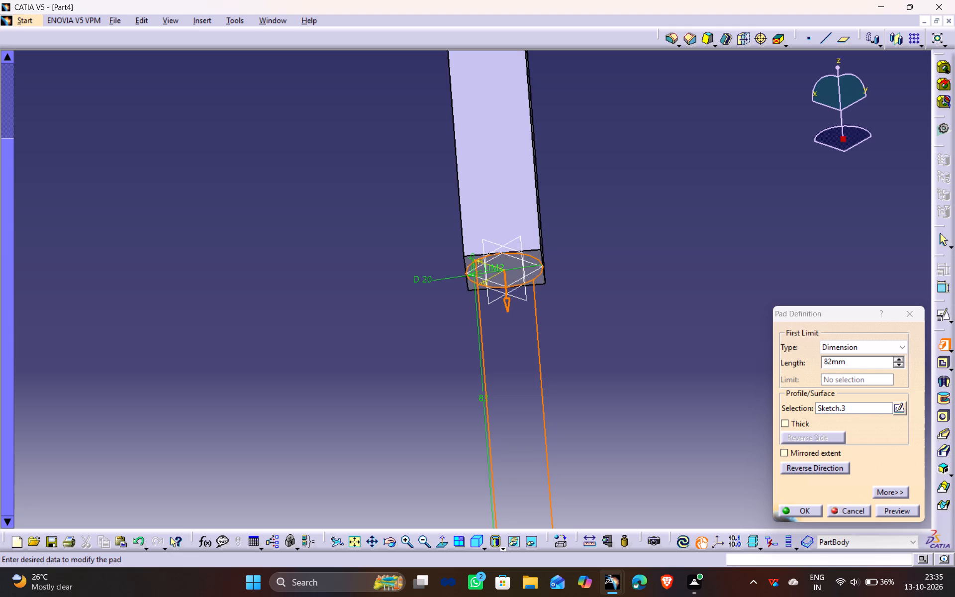
{"action": "left_click_drag", "start_coordinate": [832, 360], "coordinate": [774, 364]}
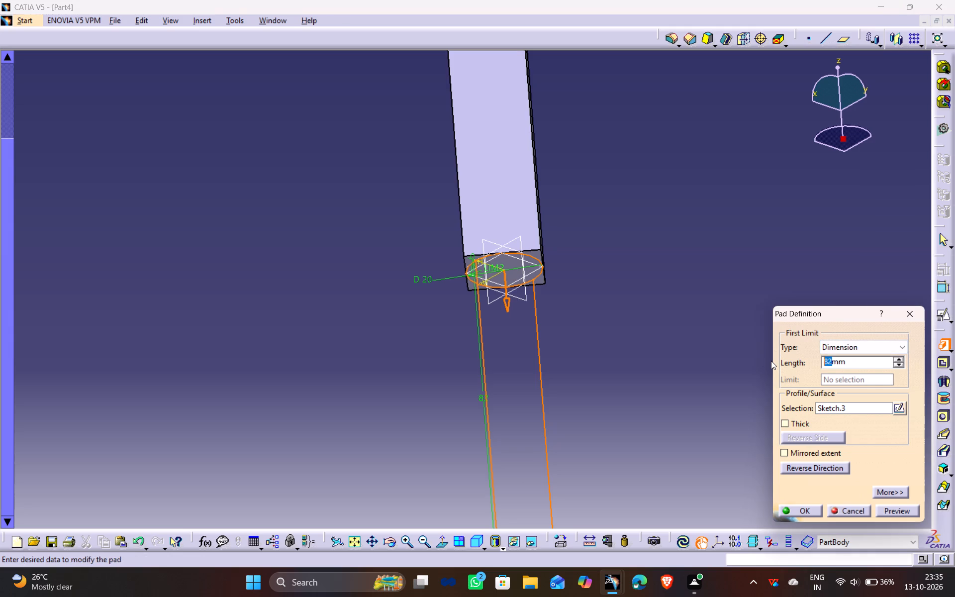
{"action": "type", "text": "15"}
{"action": "left_click", "coordinate": [890, 507]}
{"action": "left_click", "coordinate": [792, 512]}
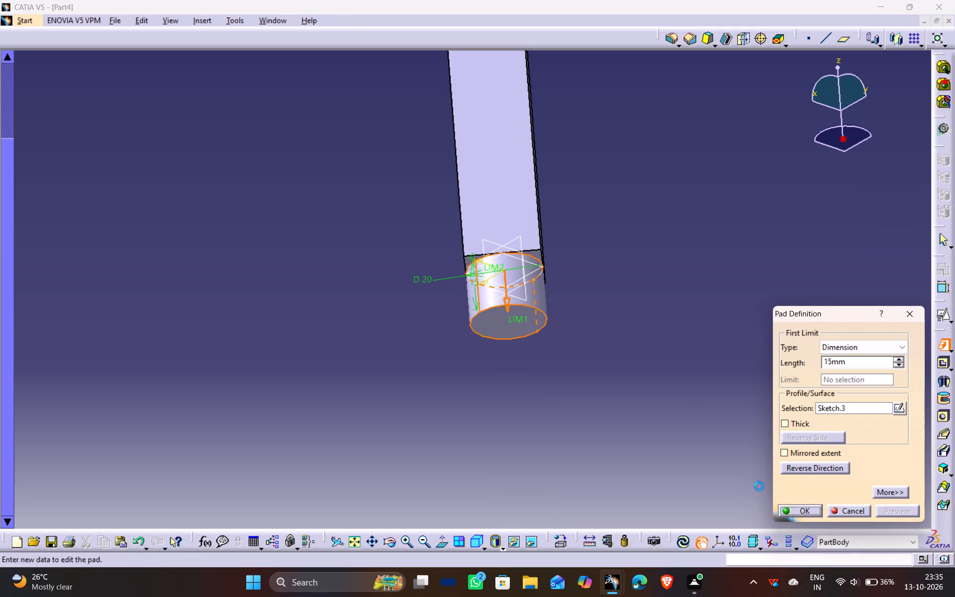
Create a positioned sketch on the top end face of the square bar.
{"action": "left_click_drag", "start_coordinate": [676, 414], "coordinate": [671, 408]}
{"action": "middle_click_drag", "start_coordinate": [586, 276], "coordinate": [540, 487]}
{"action": "scroll", "coordinate": [585, 275], "scroll_direction": "down", "scroll_amount": 1}
{"action": "left_click_drag", "start_coordinate": [585, 275], "coordinate": [540, 487]}
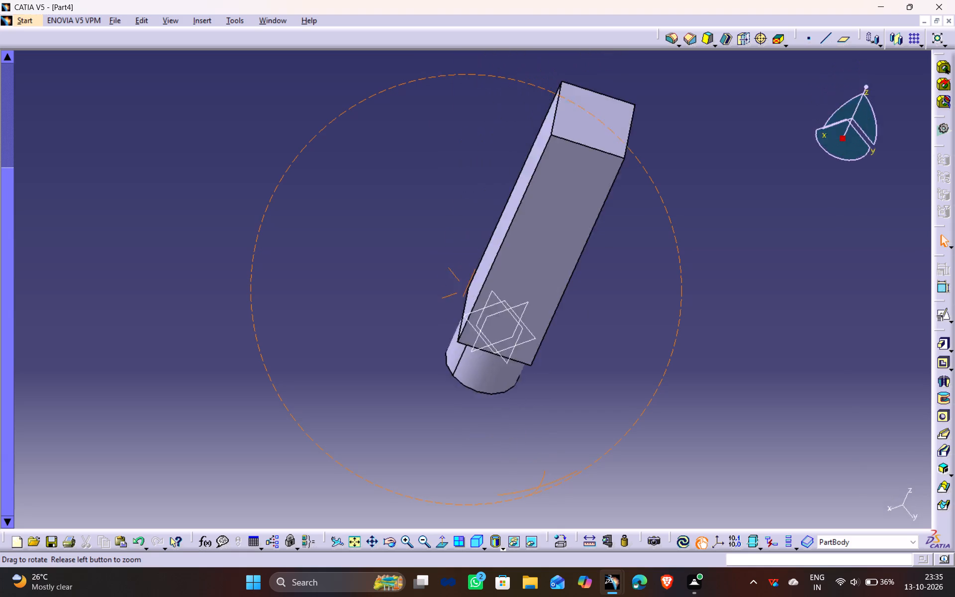
{"action": "left_click_drag", "start_coordinate": [540, 487], "coordinate": [640, 436]}
{"action": "middle_click_drag", "start_coordinate": [540, 487], "coordinate": [625, 410]}
{"action": "middle_click_drag", "start_coordinate": [509, 227], "coordinate": [507, 89]}
{"action": "left_click_drag", "start_coordinate": [510, 226], "coordinate": [507, 89]}
{"action": "scroll", "coordinate": [507, 89], "scroll_direction": "down", "scroll_amount": 1}
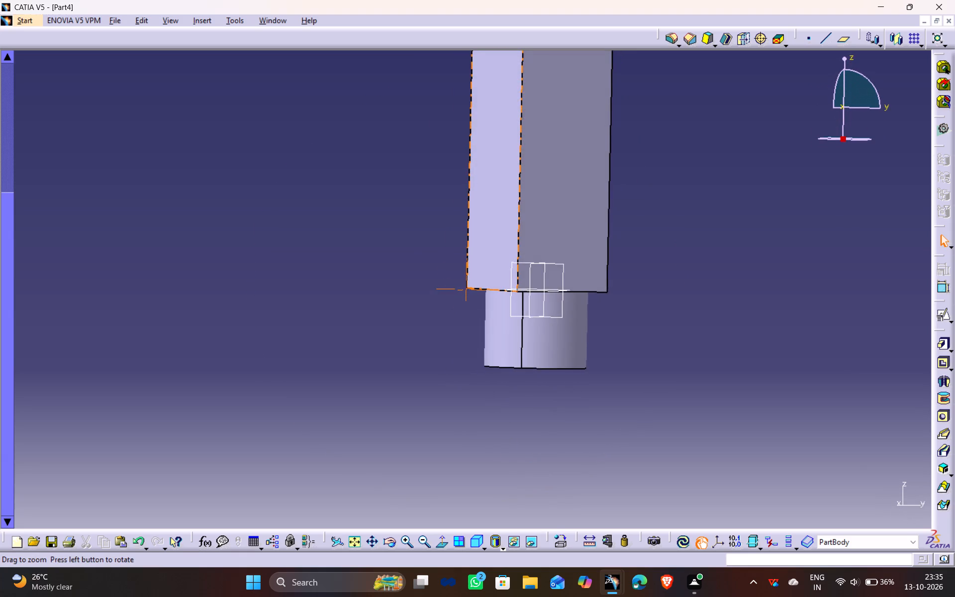
{"action": "middle_click_drag", "start_coordinate": [510, 152], "coordinate": [478, 329]}
{"action": "left_click", "coordinate": [423, 541]}
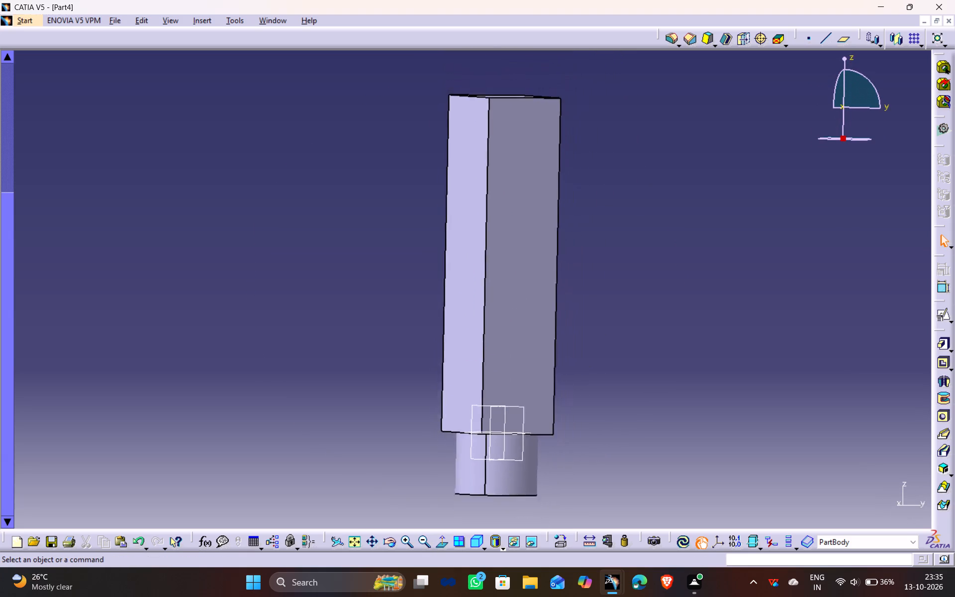
{"action": "middle_click_drag", "start_coordinate": [503, 152], "coordinate": [507, 209]}
{"action": "left_click_drag", "start_coordinate": [504, 153], "coordinate": [506, 208]}
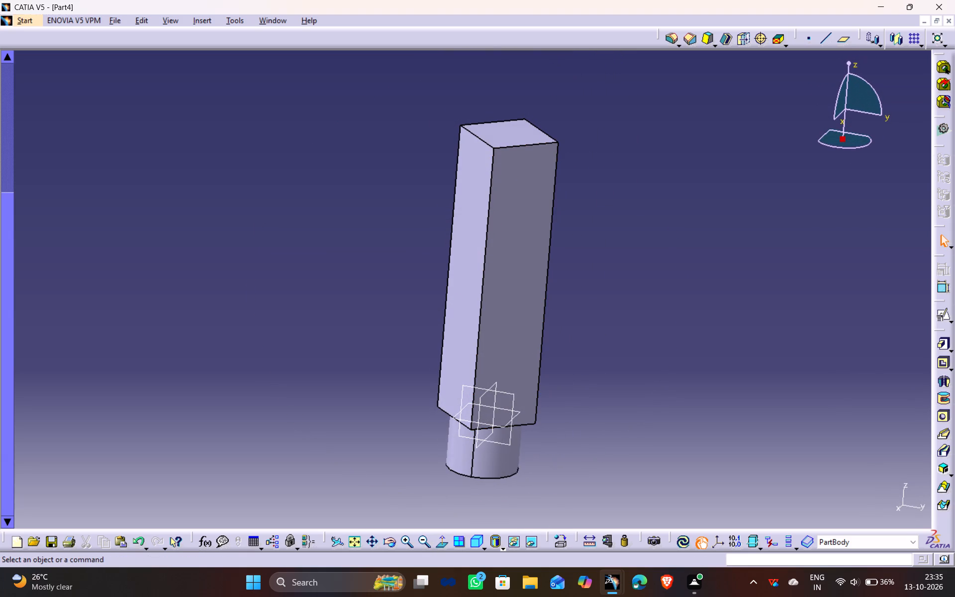
{"action": "left_click", "coordinate": [501, 145]}
{"action": "left_click", "coordinate": [530, 132]}
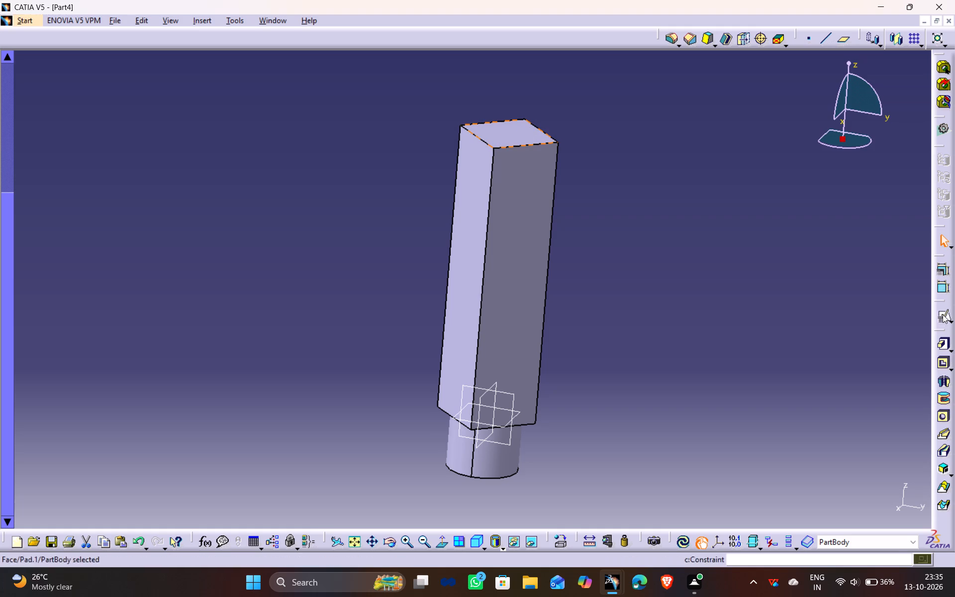
{"action": "left_click", "coordinate": [943, 314]}
{"action": "left_click", "coordinate": [847, 500]}
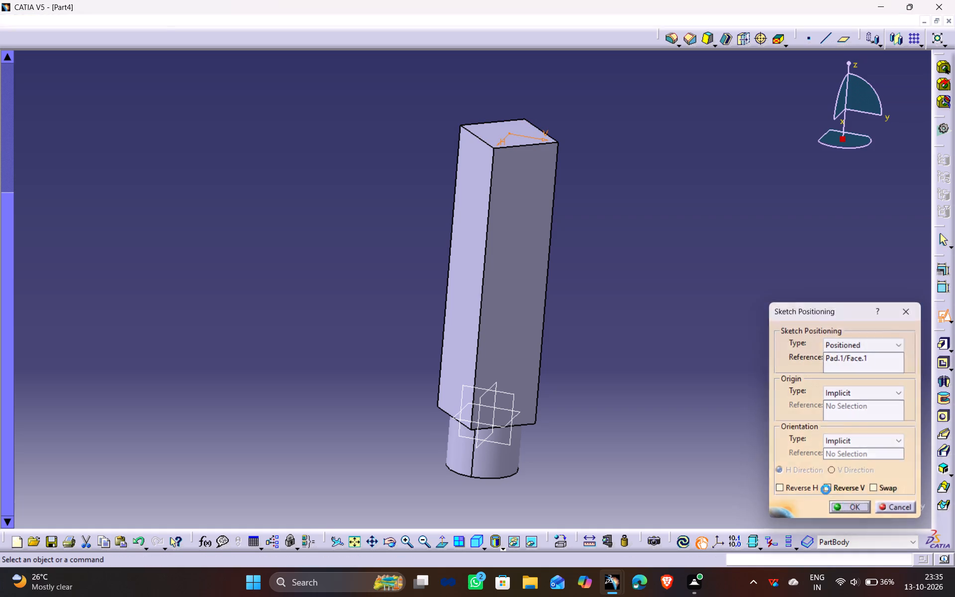
{"action": "middle_click_drag", "start_coordinate": [520, 226], "coordinate": [834, 240]}
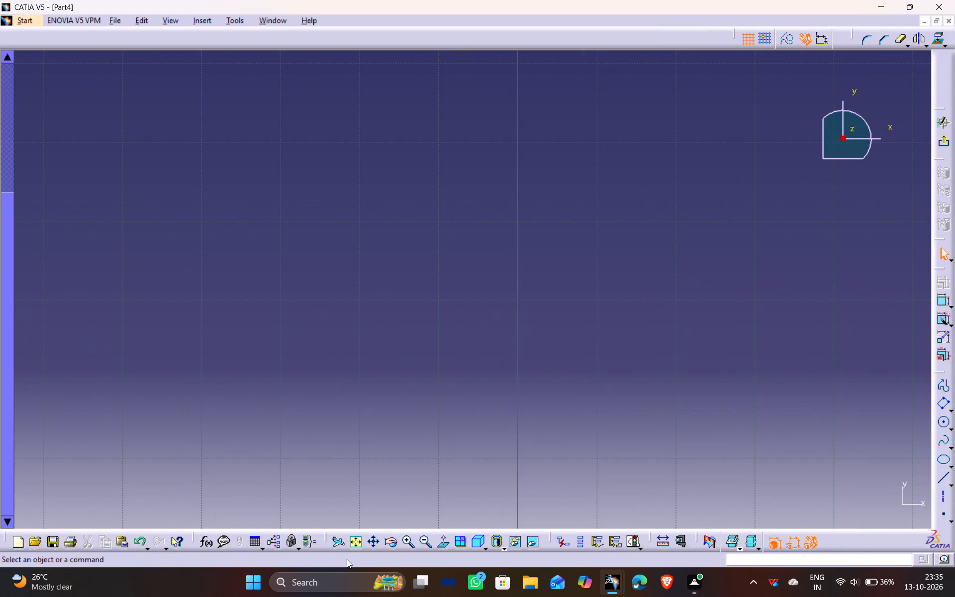
{"action": "left_click", "coordinate": [353, 550]}
{"action": "middle_click_drag", "start_coordinate": [380, 417], "coordinate": [397, 406]}
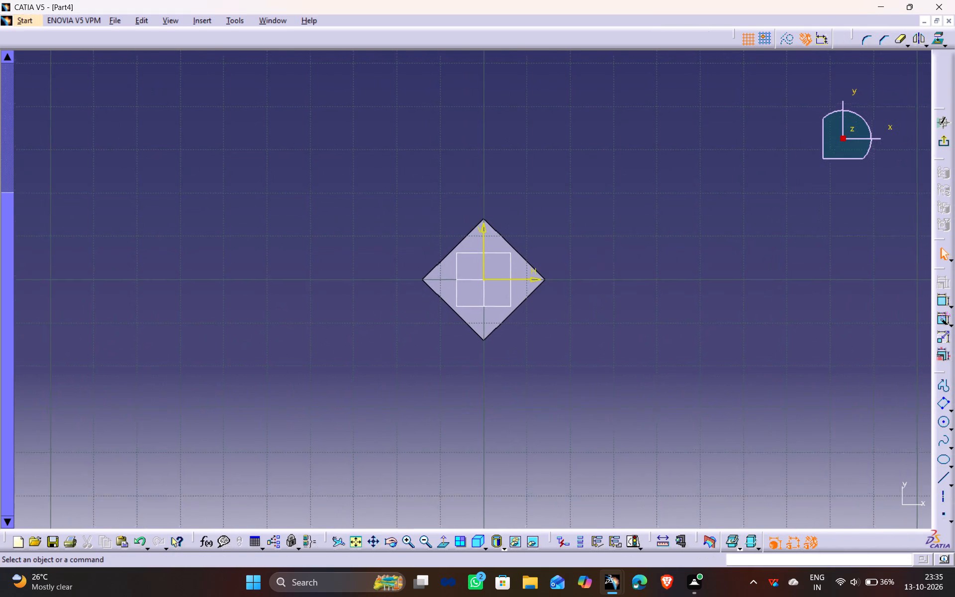
{"action": "middle_click_drag", "start_coordinate": [487, 370], "coordinate": [487, 401]}
Draw a circle centred on the sketch origin, dimension it to 19 mm diameter, and exit the sketch.
{"action": "left_click", "coordinate": [945, 421]}
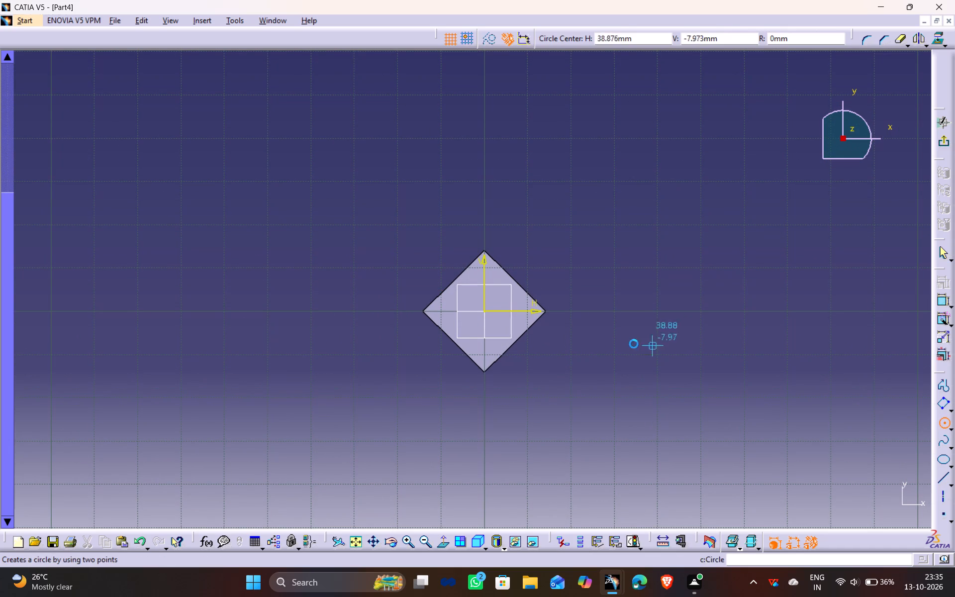
{"action": "left_click", "coordinate": [483, 313]}
{"action": "left_click", "coordinate": [515, 304]}
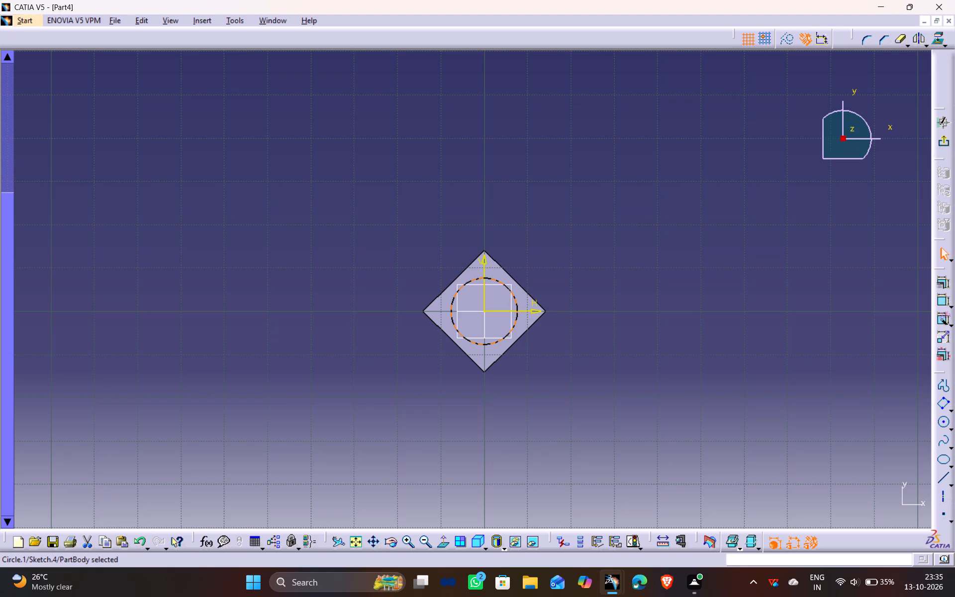
{"action": "left_click", "coordinate": [943, 305]}
{"action": "left_click", "coordinate": [613, 220]}
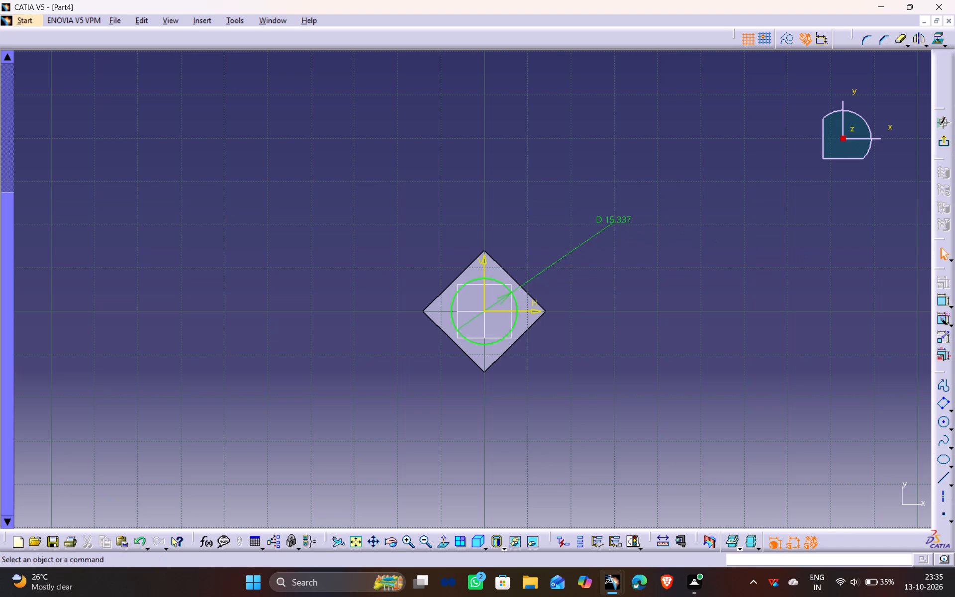
{"action": "double_click", "coordinate": [614, 221]}
{"action": "type", "text": "19"}
{"action": "key", "text": "Return"}
{"action": "left_click", "coordinate": [595, 220]}
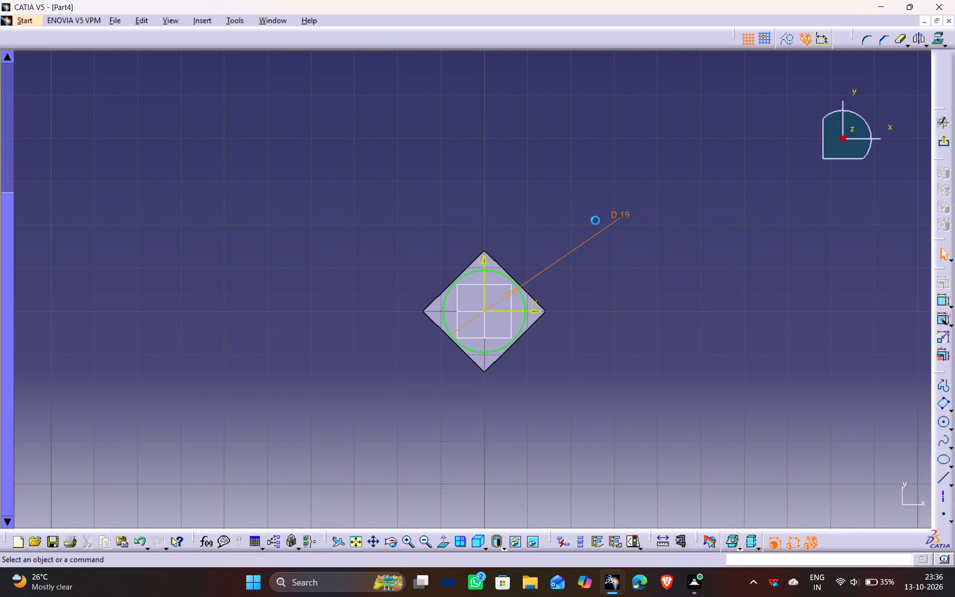
{"action": "left_click", "coordinate": [948, 143]}
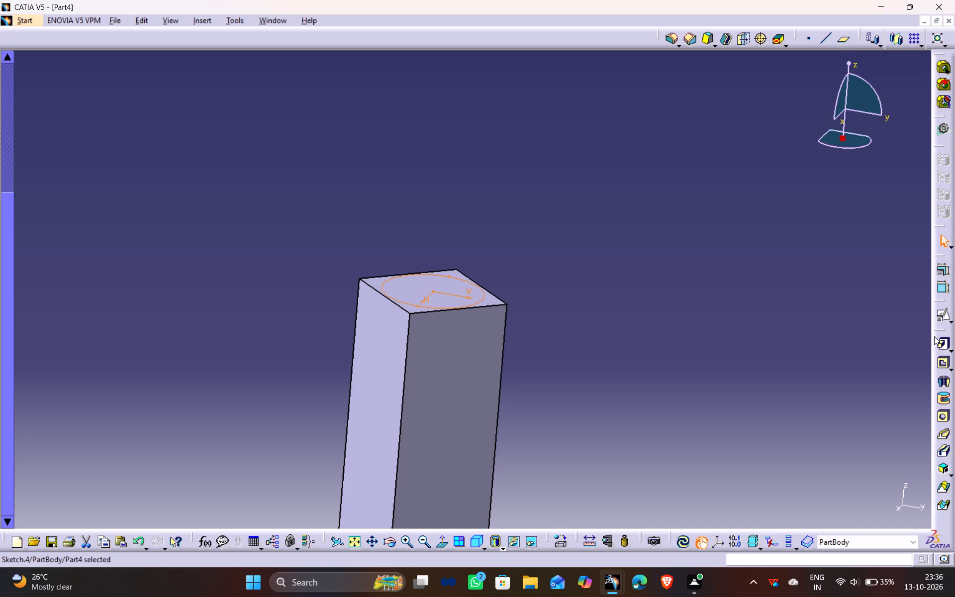
Pocket the 19 mm circle into the bar's top face to a depth of 5 mm.
{"action": "left_click", "coordinate": [940, 358]}
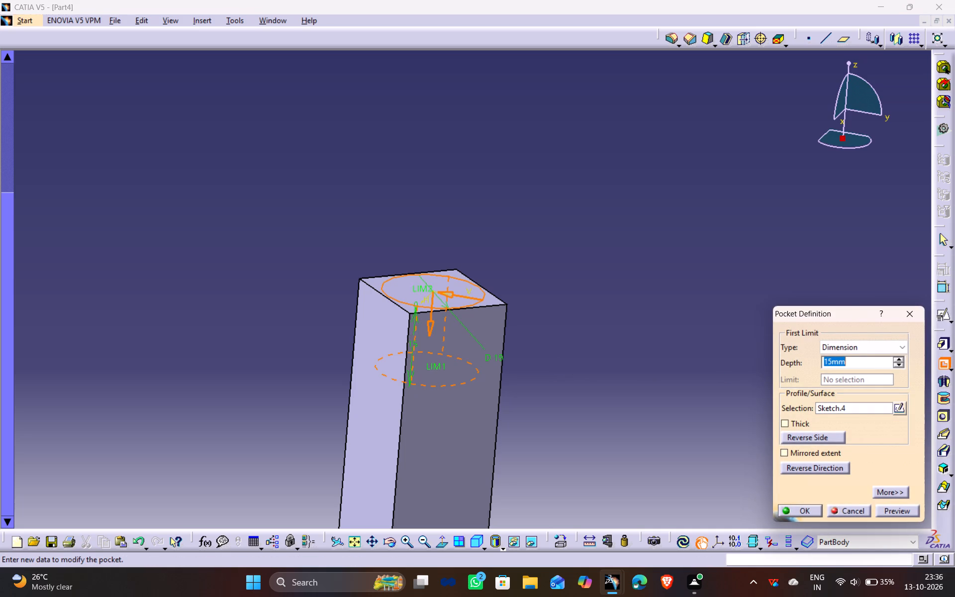
{"action": "key", "text": "5"}
{"action": "key", "text": "Return"}
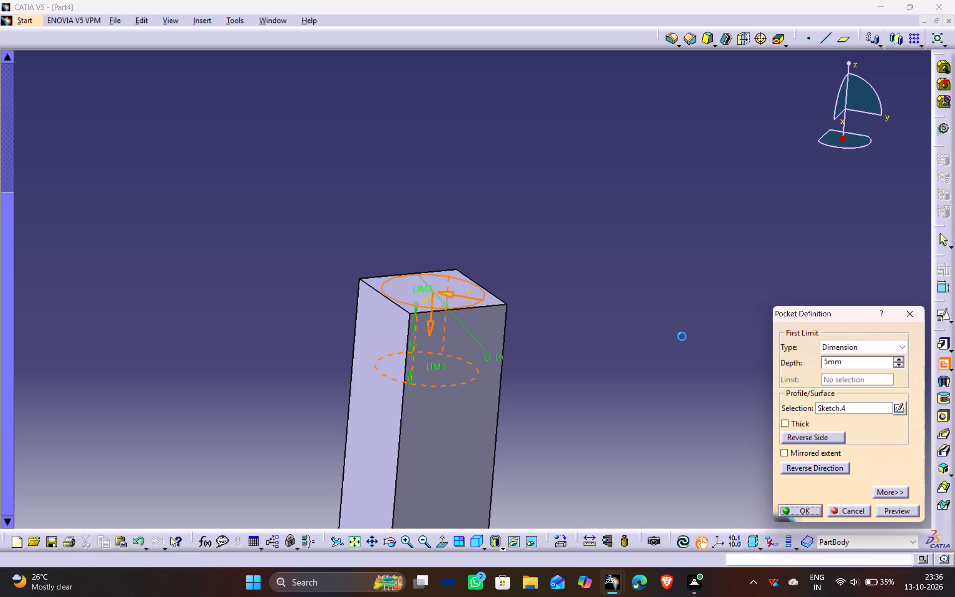
{"action": "left_click", "coordinate": [492, 248]}
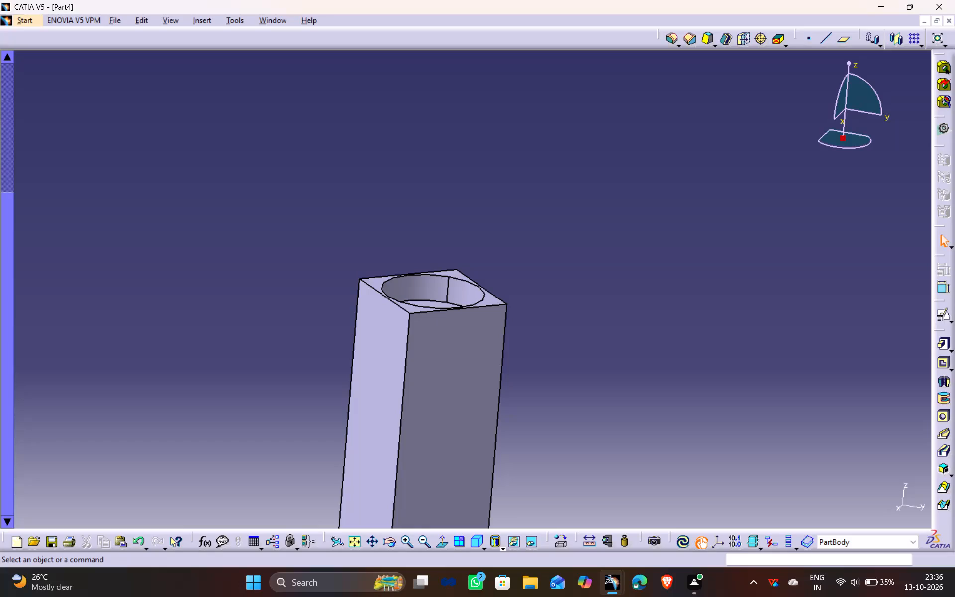
Create a positioned sketch on the yz plane.
{"action": "middle_click_drag", "start_coordinate": [449, 442], "coordinate": [438, 372]}
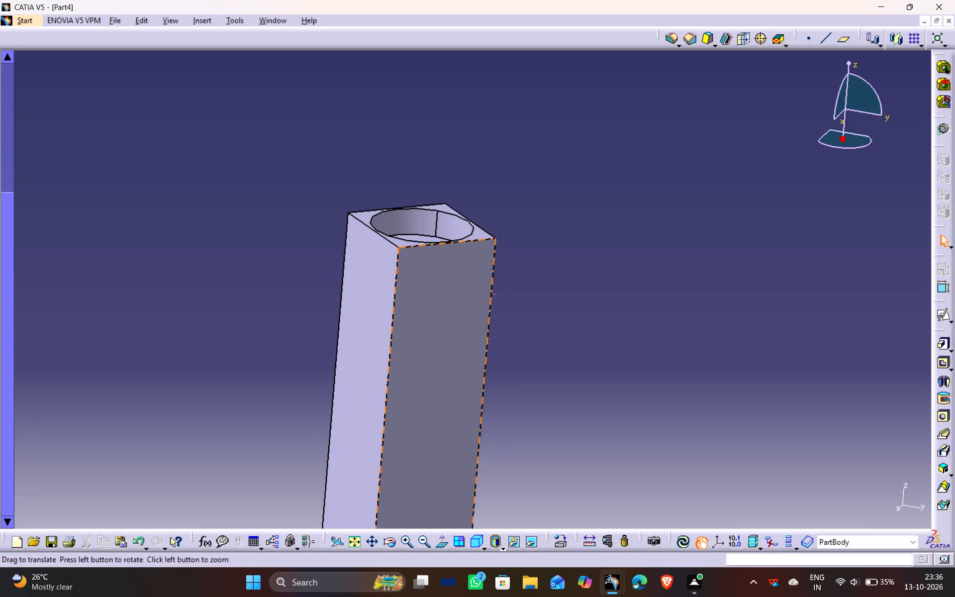
{"action": "middle_click_drag", "start_coordinate": [438, 372], "coordinate": [436, 338]}
{"action": "middle_click_drag", "start_coordinate": [427, 302], "coordinate": [433, 380], "text": "ctrl"}
{"action": "middle_click_drag", "start_coordinate": [440, 474], "coordinate": [447, 414]}
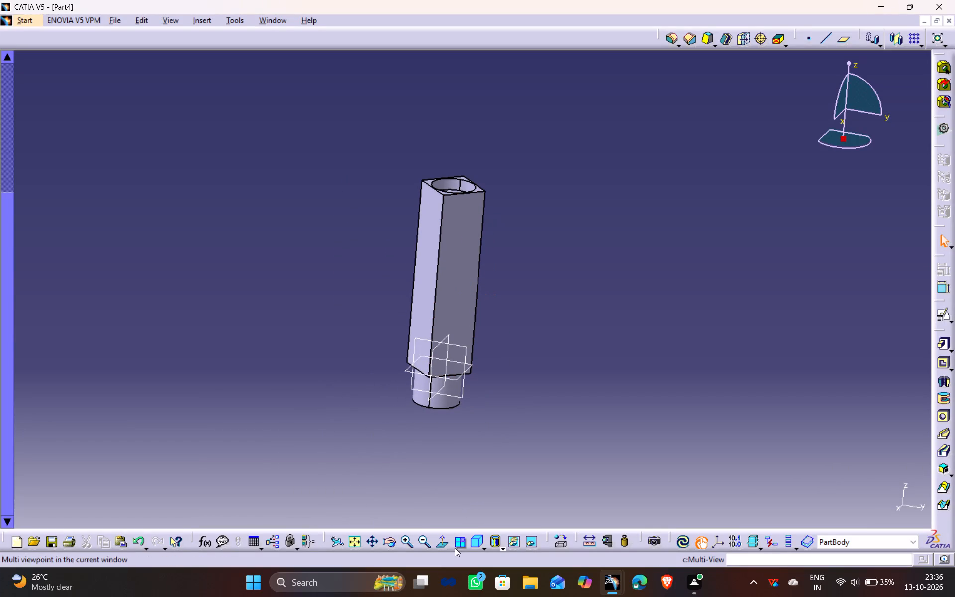
{"action": "left_click", "coordinate": [477, 544]}
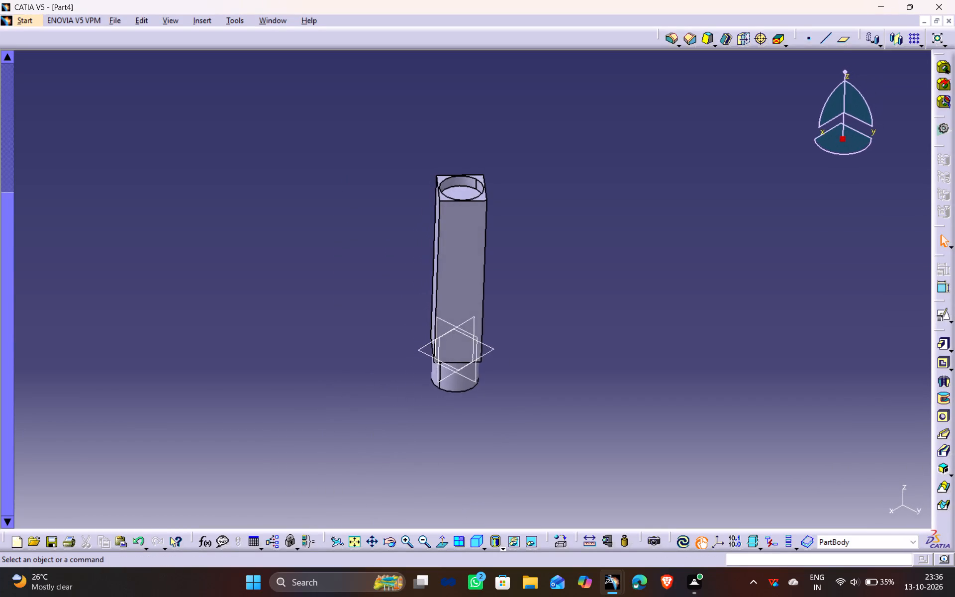
{"action": "middle_click_drag", "start_coordinate": [477, 392], "coordinate": [458, 432]}
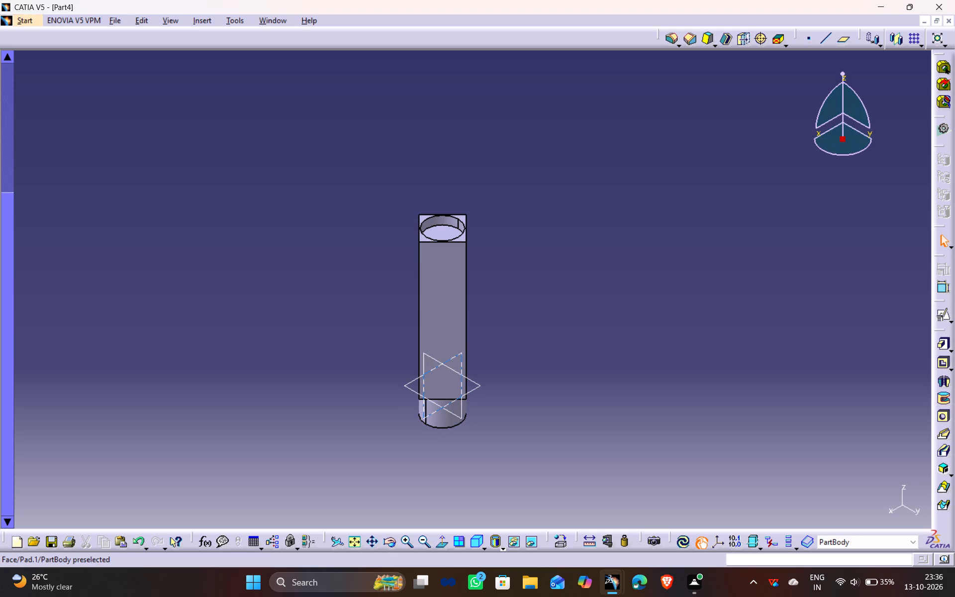
{"action": "left_click", "coordinate": [434, 360]}
{"action": "middle_click_drag", "start_coordinate": [424, 403], "coordinate": [444, 390]}
{"action": "scroll", "coordinate": [424, 403], "scroll_direction": "down", "scroll_amount": 1}
{"action": "left_click_drag", "start_coordinate": [424, 403], "coordinate": [444, 390]}
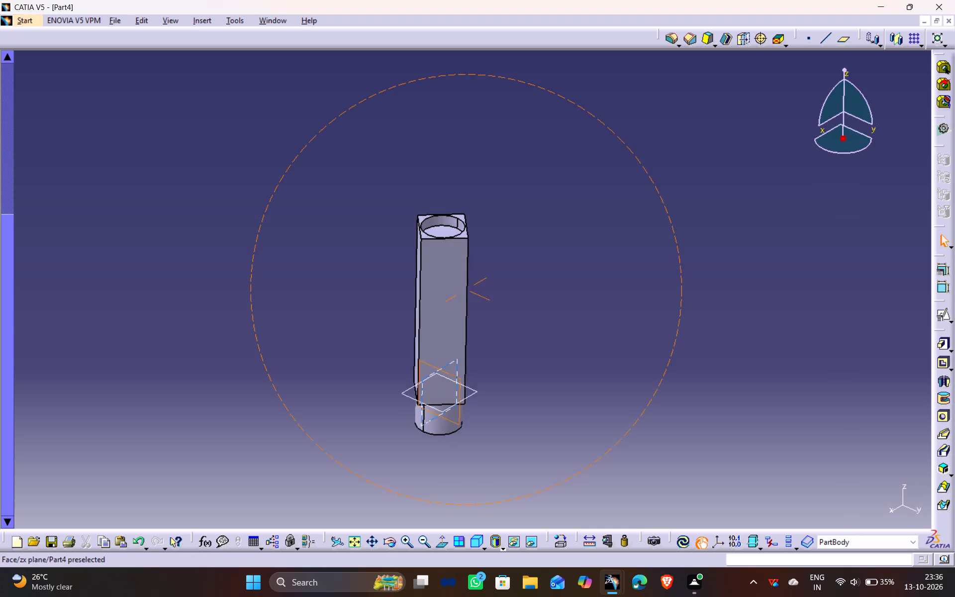
{"action": "left_click_drag", "start_coordinate": [444, 390], "coordinate": [609, 358]}
{"action": "middle_click_drag", "start_coordinate": [444, 390], "coordinate": [611, 359]}
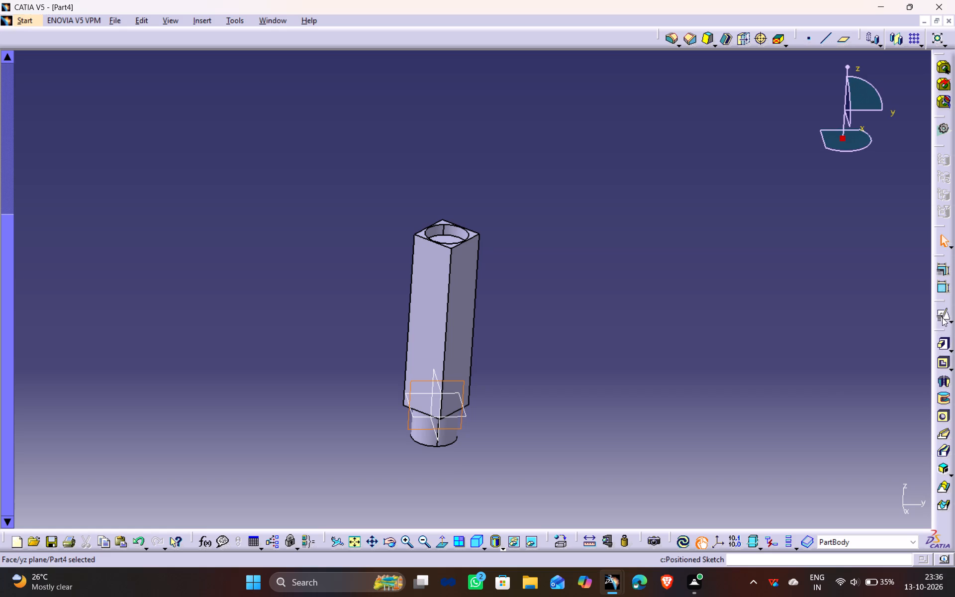
{"action": "left_click", "coordinate": [943, 316]}
{"action": "left_click", "coordinate": [841, 508]}
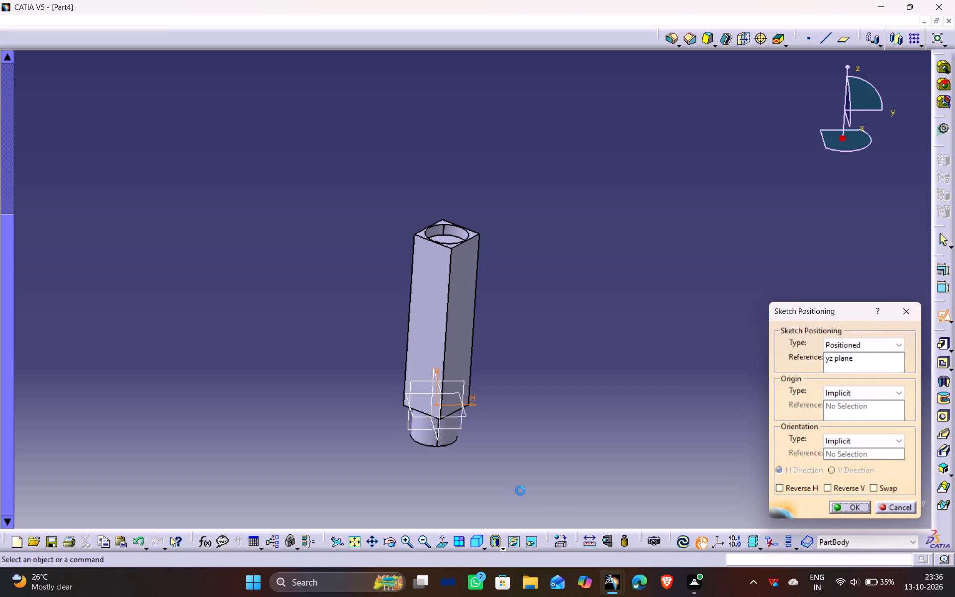
Draw a circle about 6.3 mm in diameter on the cylindrical end, centred on the vertical axis below the sketch origin.
{"action": "middle_click_drag", "start_coordinate": [464, 479], "coordinate": [460, 418]}
{"action": "middle_click_drag", "start_coordinate": [460, 483], "coordinate": [457, 471], "text": "ctrl"}
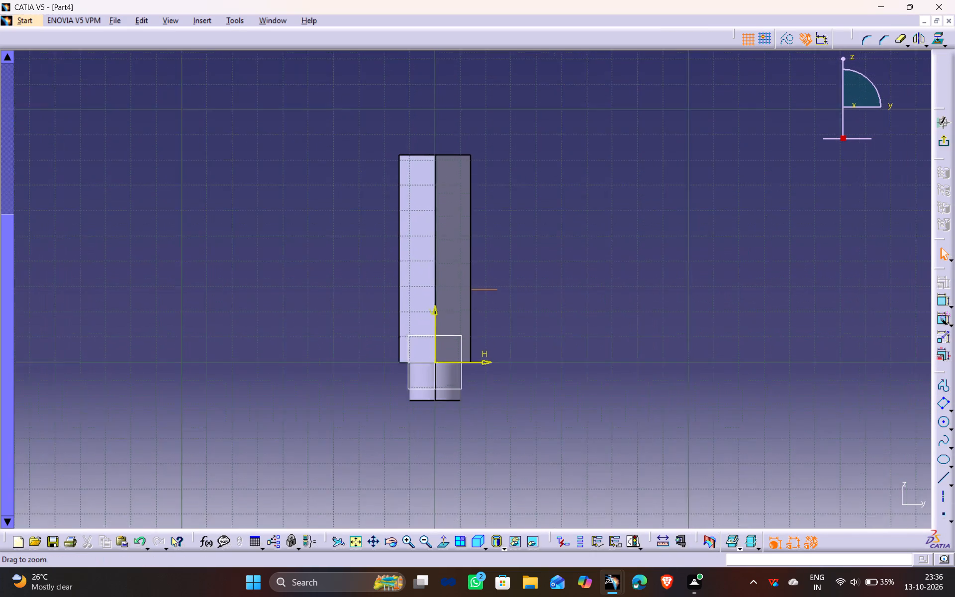
{"action": "middle_click_drag", "start_coordinate": [457, 471], "coordinate": [452, 398], "text": "ctrl"}
{"action": "middle_click_drag", "start_coordinate": [445, 456], "coordinate": [519, 279]}
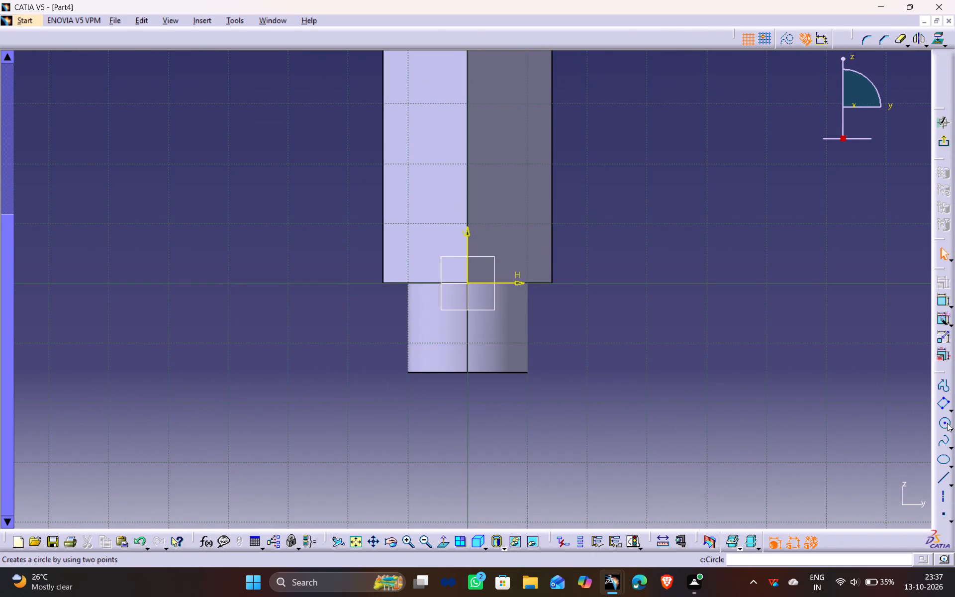
{"action": "left_click", "coordinate": [947, 423]}
{"action": "left_click", "coordinate": [467, 329]}
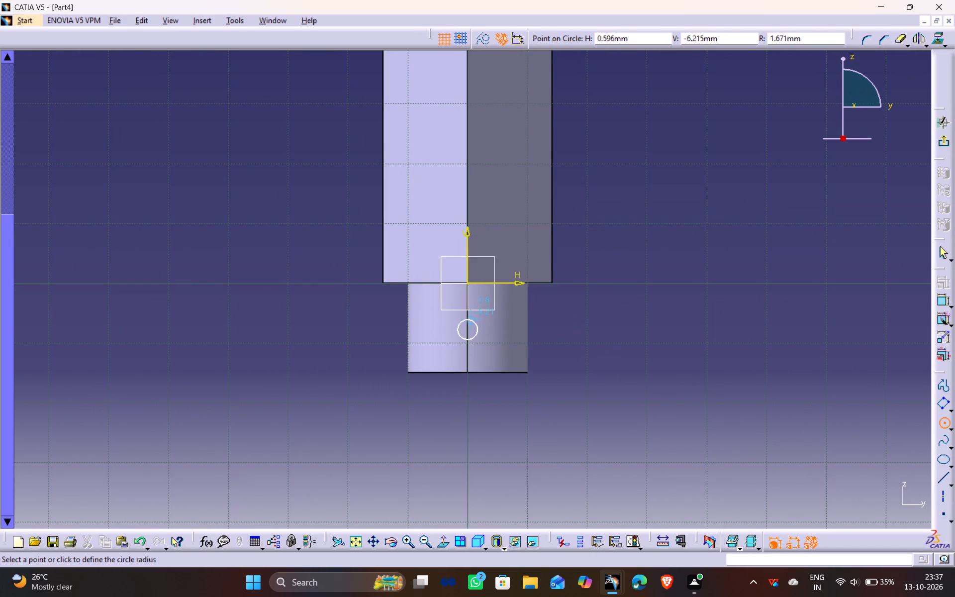
{"action": "left_click", "coordinate": [487, 327]}
Dimension the circle's centre from the horizontal axis and set the distance to 7.5 mm.
{"action": "middle_click_drag", "start_coordinate": [455, 435], "coordinate": [455, 381], "text": "ctrl"}
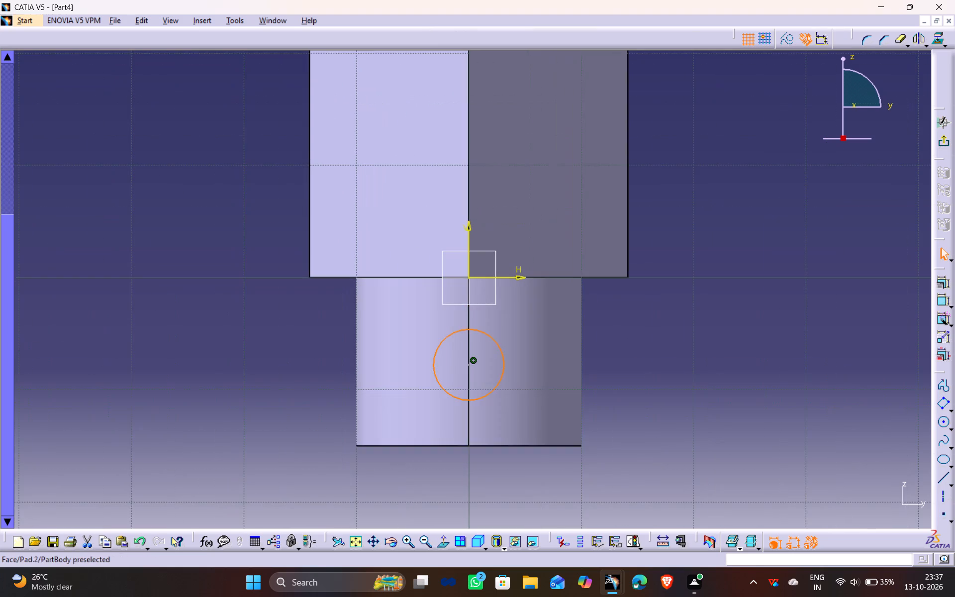
{"action": "middle_click_drag", "start_coordinate": [467, 452], "coordinate": [464, 426]}
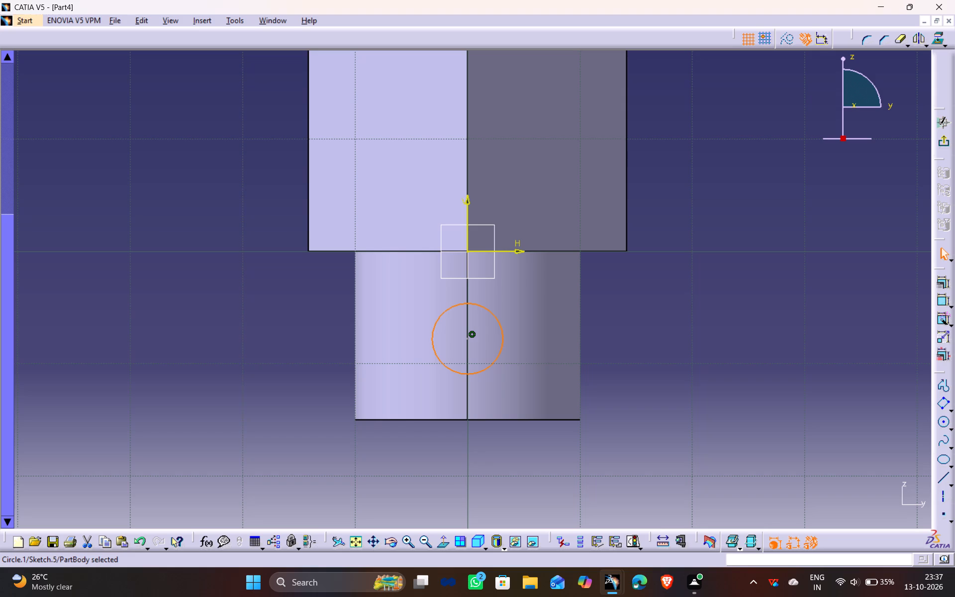
{"action": "left_click", "coordinate": [468, 337]}
{"action": "left_click", "coordinate": [942, 299], "text": "ctrl"}
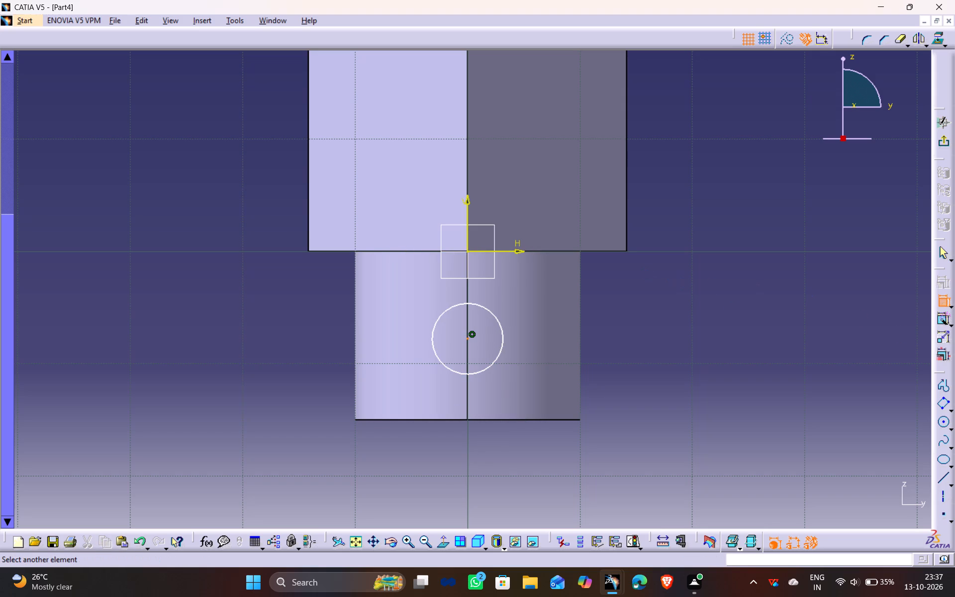
{"action": "left_click", "coordinate": [610, 252]}
{"action": "left_click", "coordinate": [670, 300]}
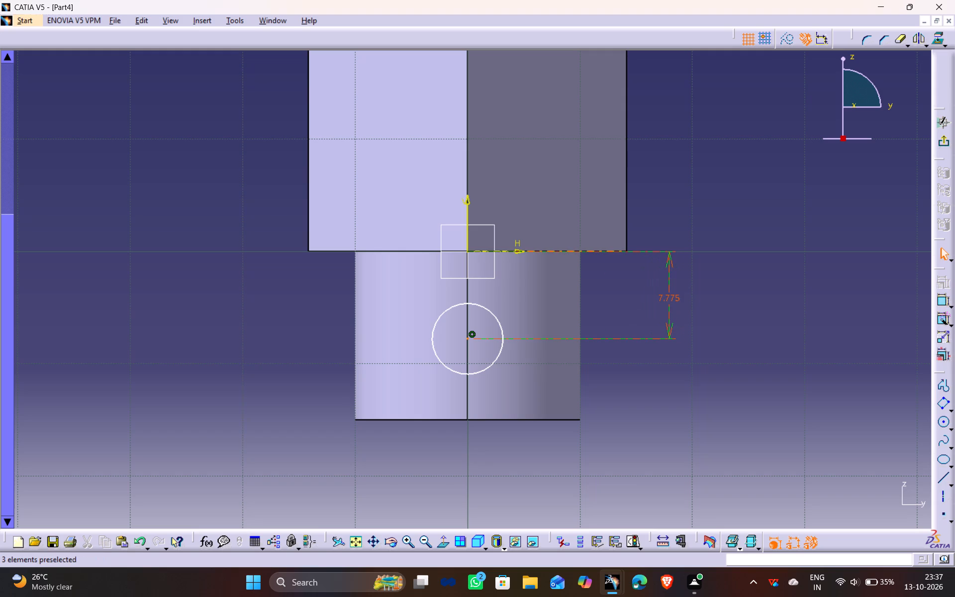
{"action": "double_click", "coordinate": [668, 295]}
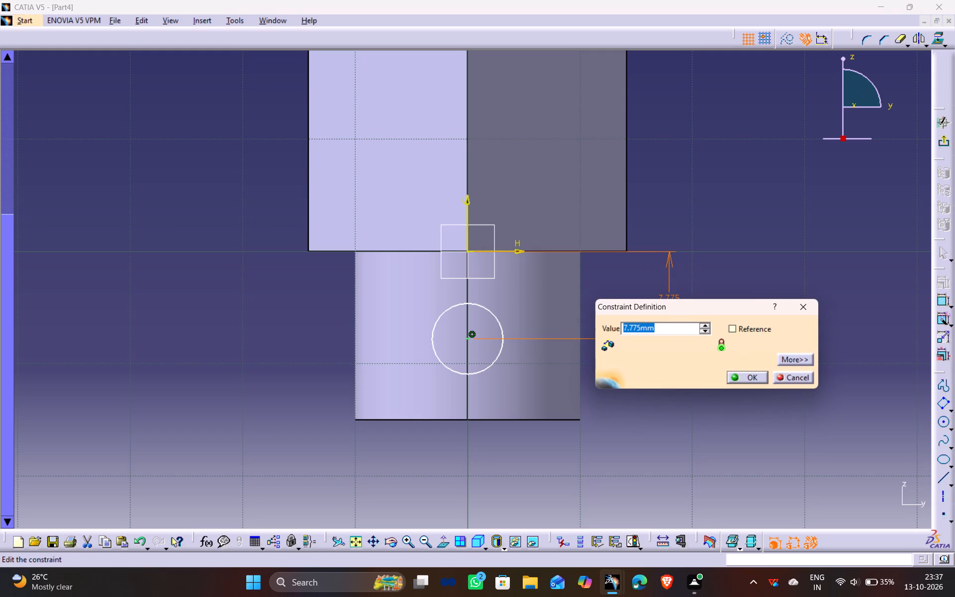
{"action": "type", "text": "7.5"}
{"action": "key", "text": "Return"}
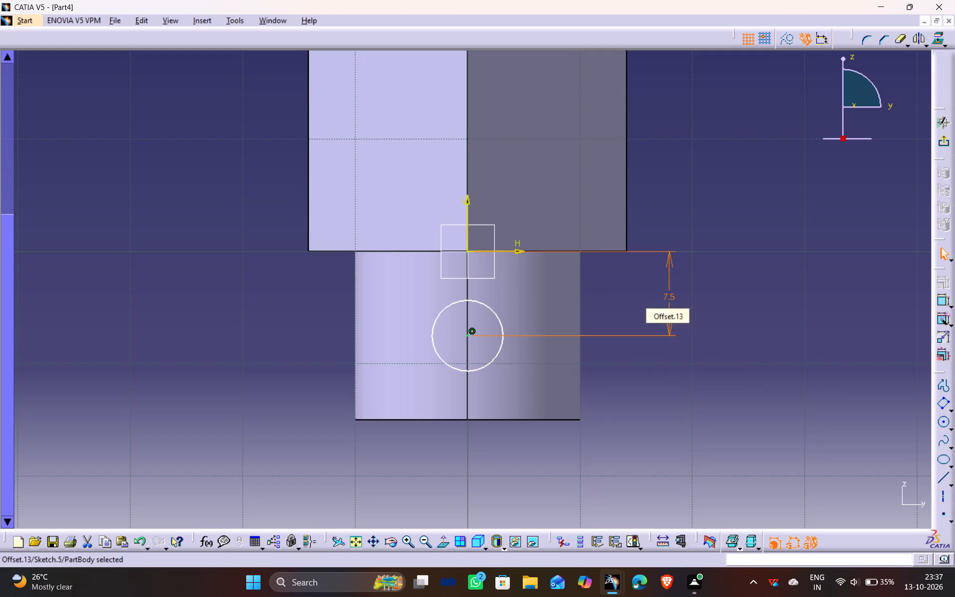
Dimension the circle to a diameter of 4 mm and exit the sketch.
{"action": "left_click", "coordinate": [498, 320]}
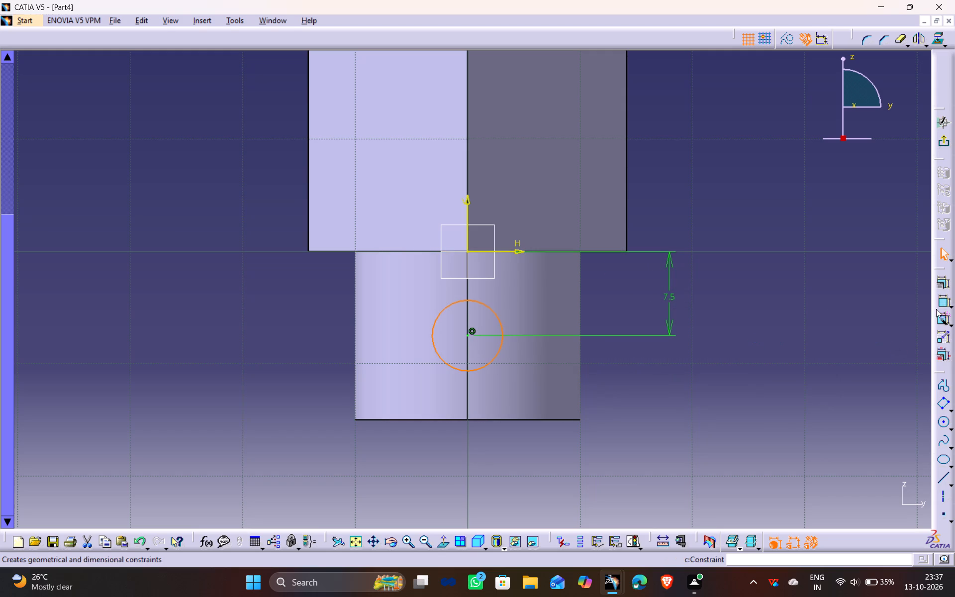
{"action": "left_click", "coordinate": [940, 302]}
{"action": "left_click", "coordinate": [680, 175]}
{"action": "double_click", "coordinate": [686, 171]}
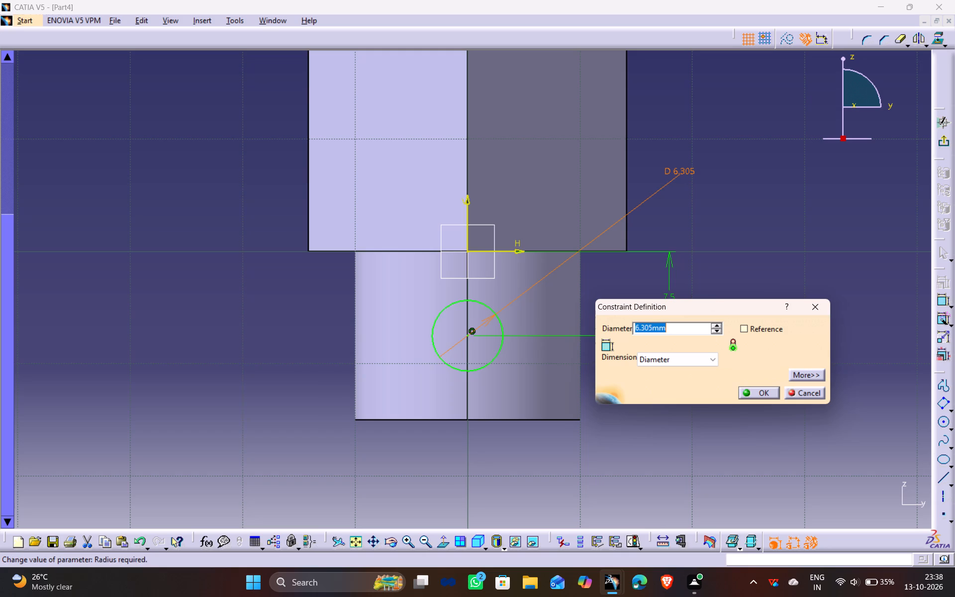
{"action": "left_click_drag", "start_coordinate": [676, 328], "coordinate": [613, 326]}
{"action": "key", "text": "4"}
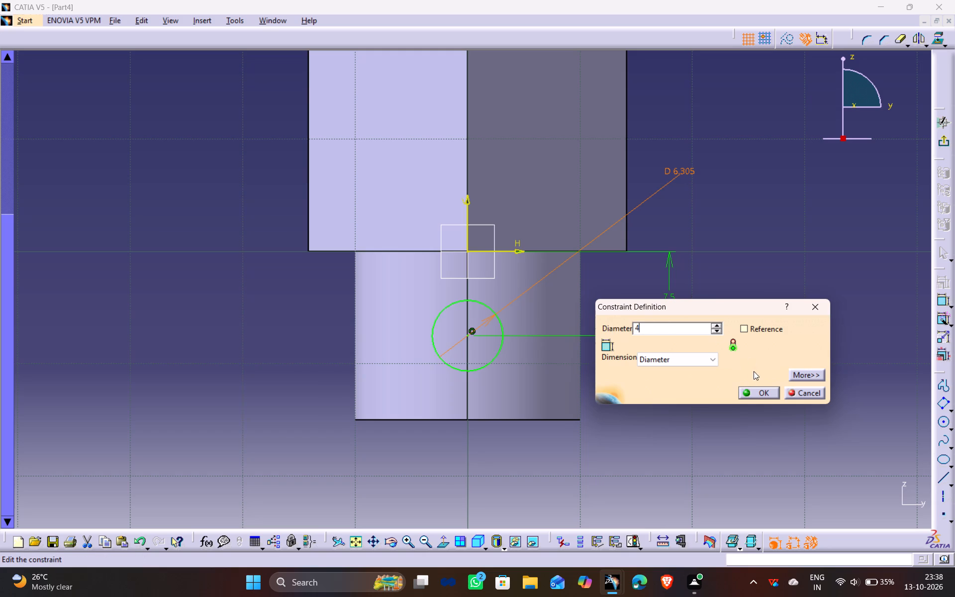
{"action": "left_click", "coordinate": [764, 391]}
{"action": "left_click", "coordinate": [654, 358]}
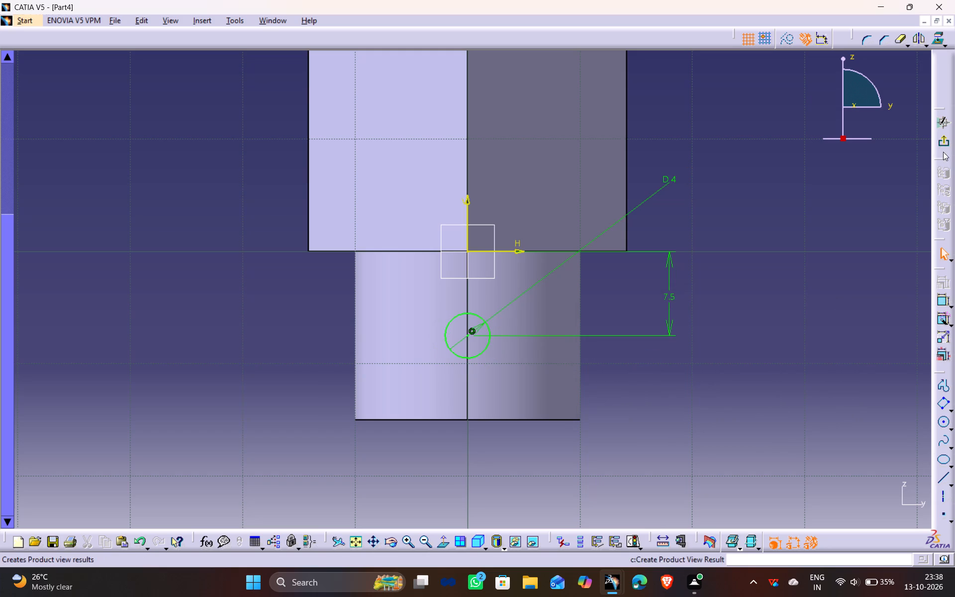
{"action": "left_click", "coordinate": [945, 138]}
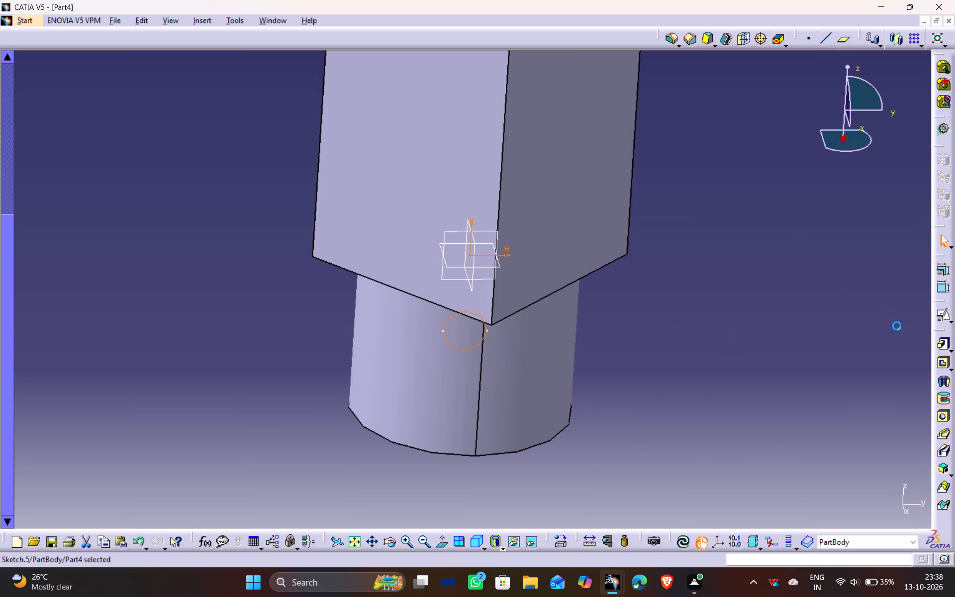
Pocket the 4 mm circle through the cylindrical end with mirrored extent and a depth of 22 mm.
{"action": "left_click", "coordinate": [942, 359]}
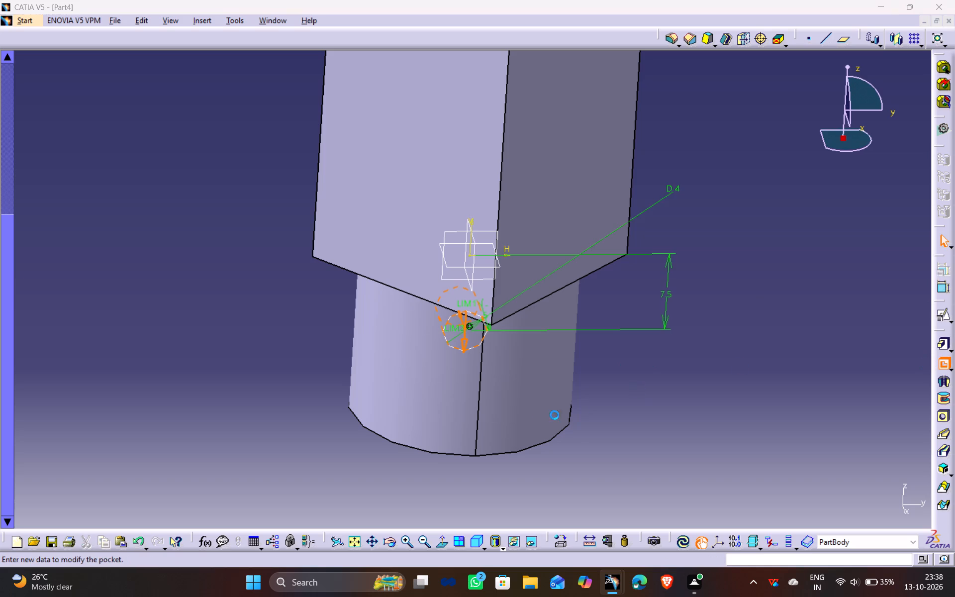
{"action": "left_click", "coordinate": [811, 454]}
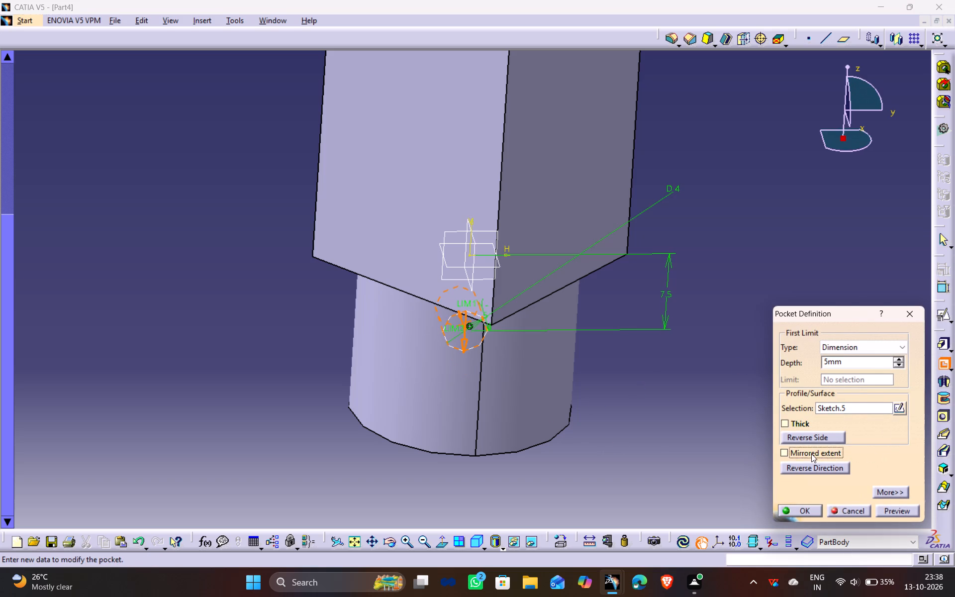
{"action": "left_click", "coordinate": [900, 361]}
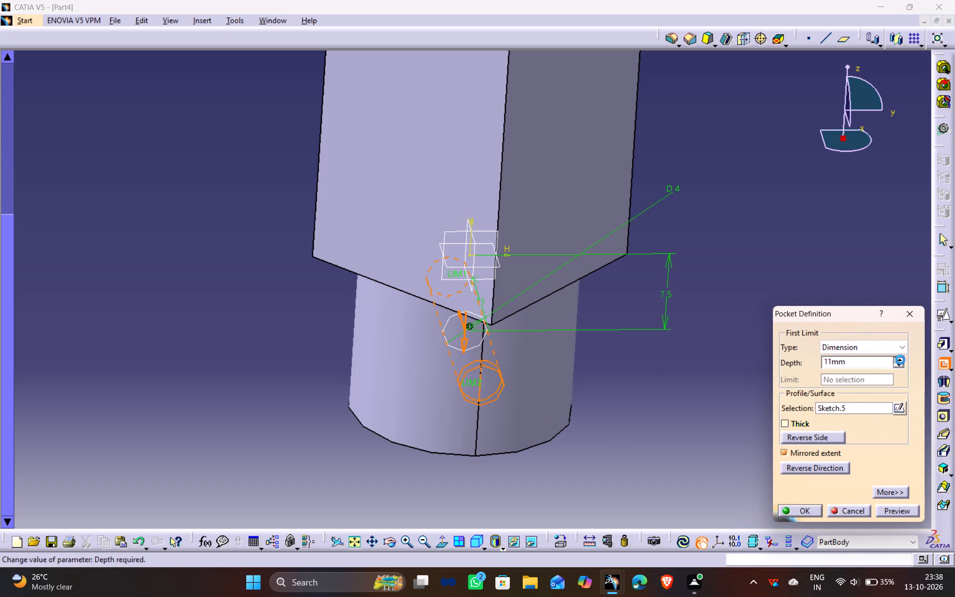
{"action": "left_click", "coordinate": [895, 507]}
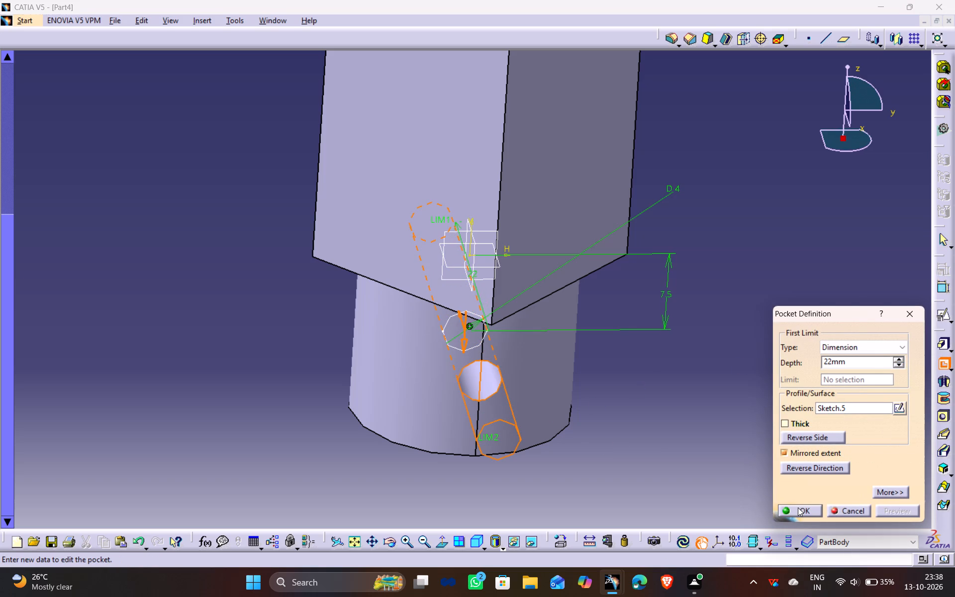
{"action": "left_click", "coordinate": [802, 509]}
{"action": "left_click", "coordinate": [709, 441]}
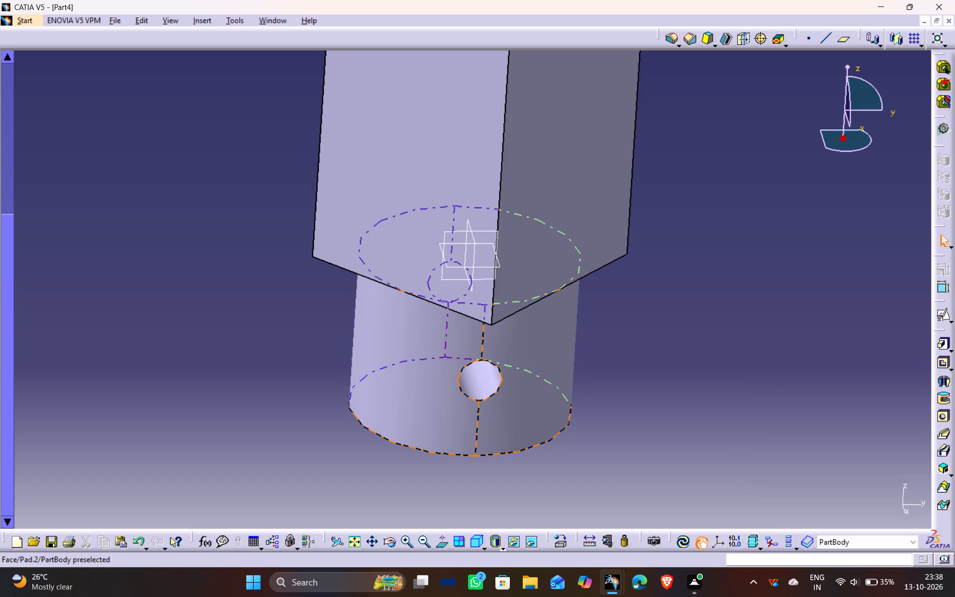
Create a positioned sketch on the free end face of the cylindrical end.
{"action": "middle_click_drag", "start_coordinate": [491, 471], "coordinate": [500, 190]}
{"action": "left_click_drag", "start_coordinate": [491, 471], "coordinate": [500, 190]}
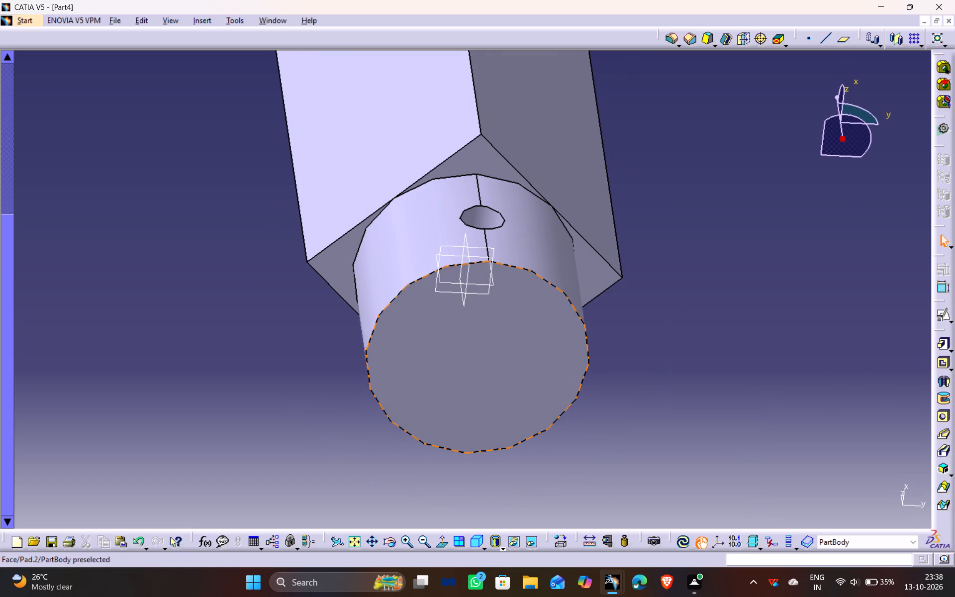
{"action": "left_click", "coordinate": [528, 333]}
{"action": "left_click", "coordinate": [945, 311]}
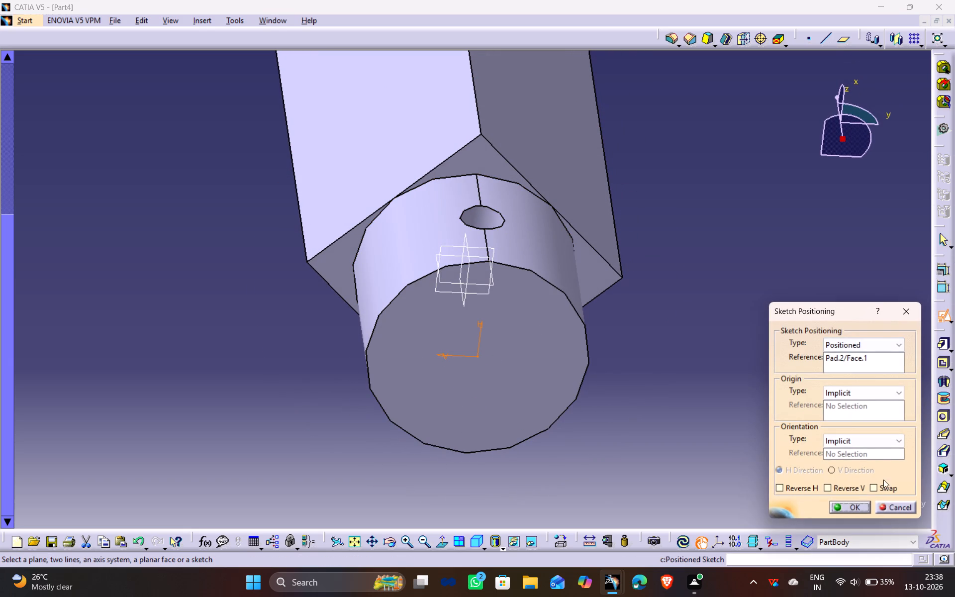
{"action": "left_click", "coordinate": [841, 509]}
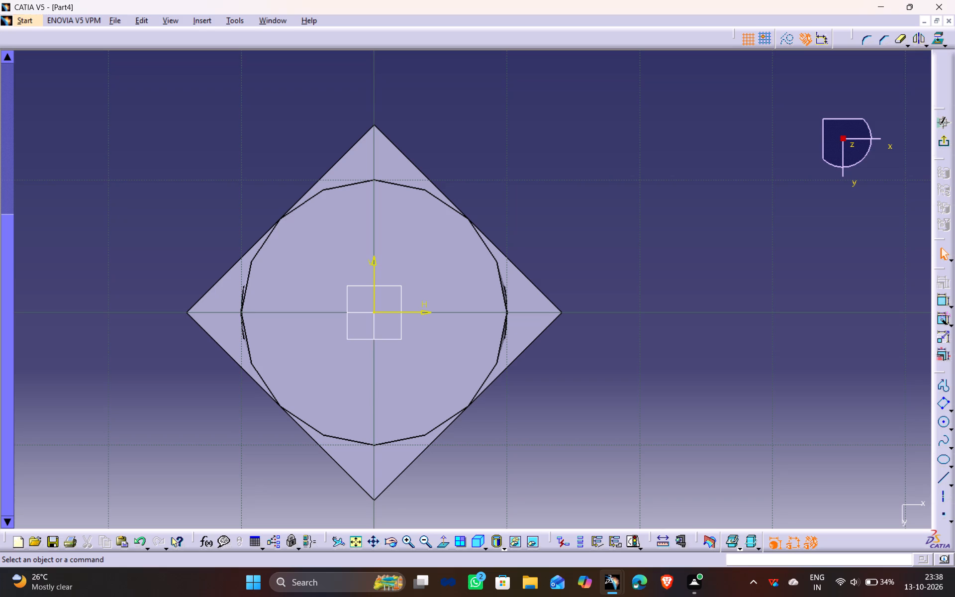
Sketch a circle about 10.5 mm in diameter near the centre of the cylindrical end face.
{"action": "middle_click_drag", "start_coordinate": [508, 372], "coordinate": [576, 368]}
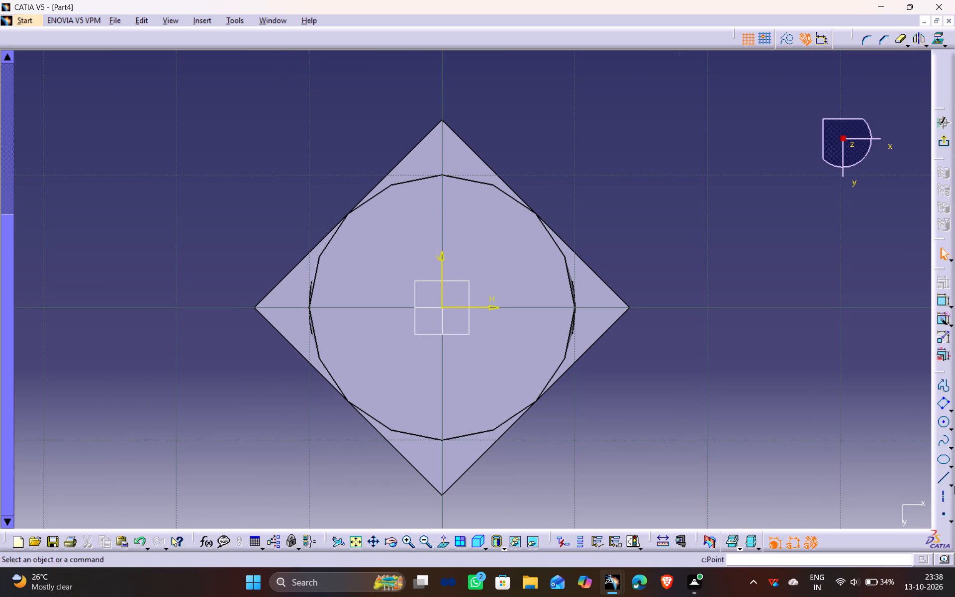
{"action": "left_click", "coordinate": [946, 425]}
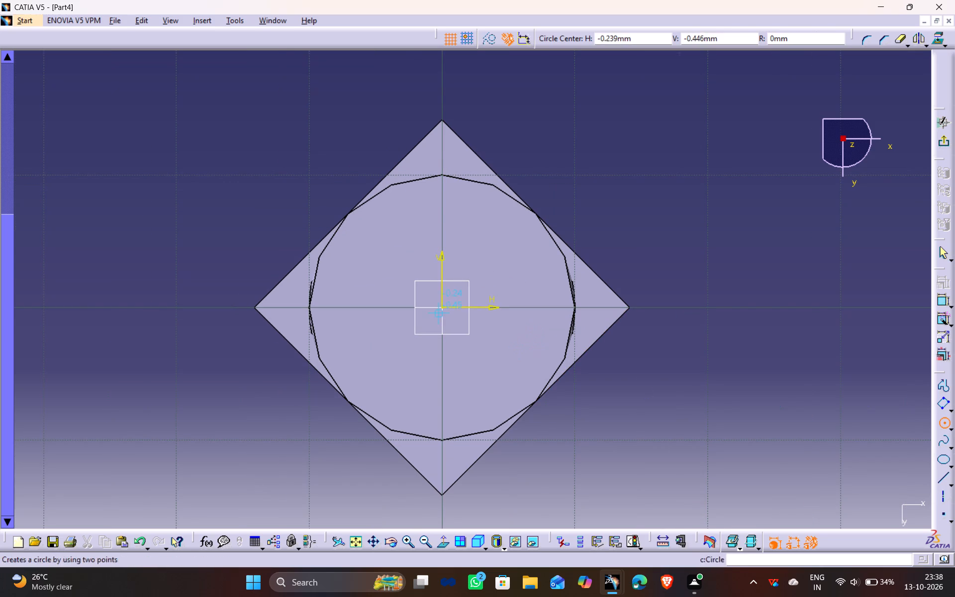
{"action": "left_click", "coordinate": [442, 309]}
{"action": "left_click", "coordinate": [493, 263]}
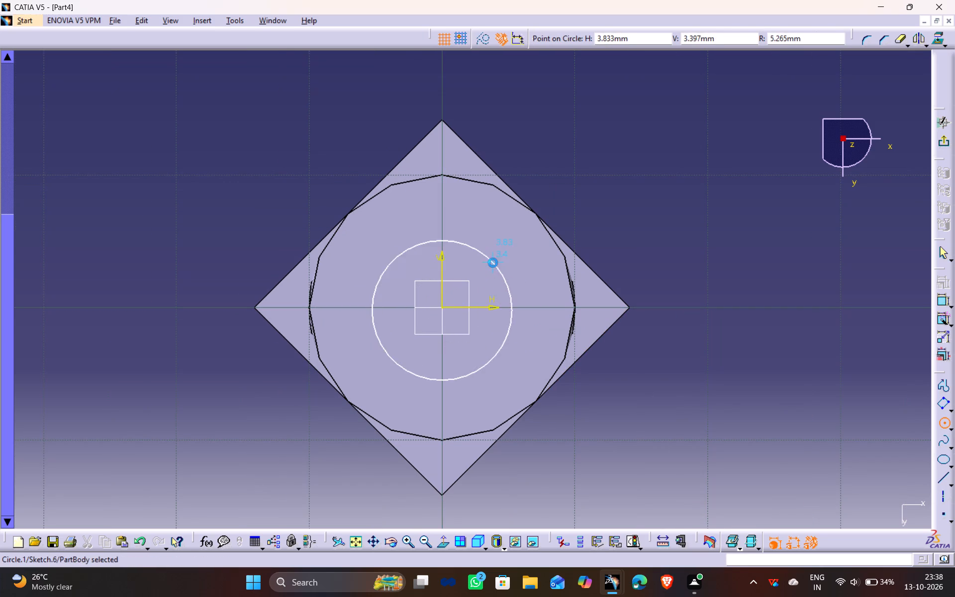
Constrain the circle's centre to be coincident with the sketch origin.
{"action": "left_click", "coordinate": [440, 309]}
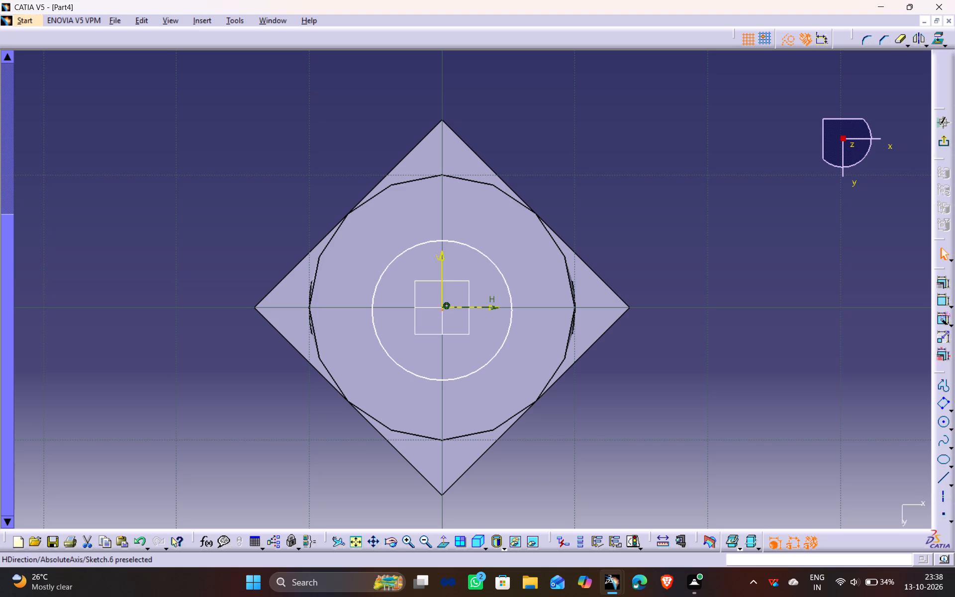
{"action": "left_click", "coordinate": [441, 307], "text": "ctrl"}
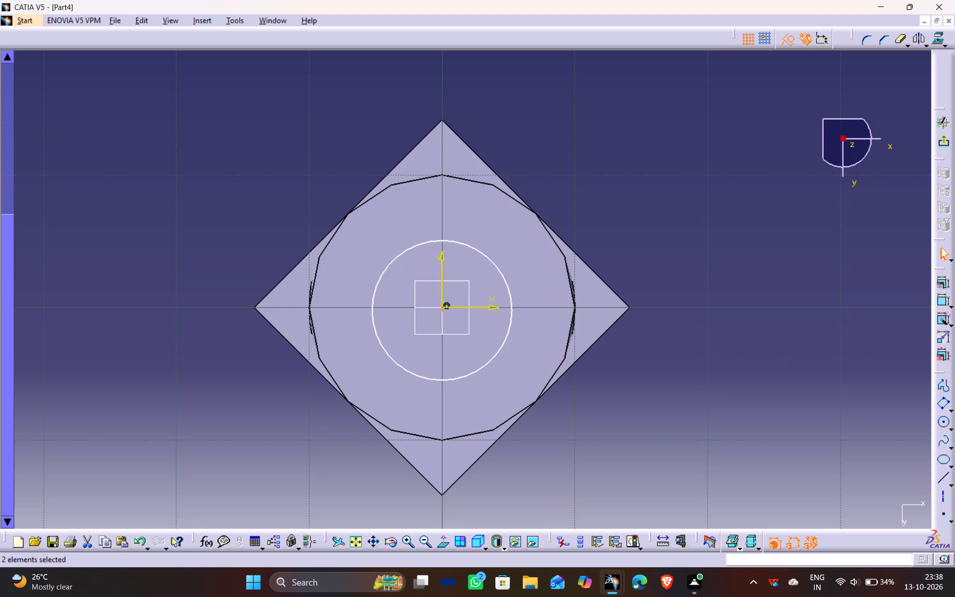
{"action": "left_click", "coordinate": [945, 286]}
{"action": "left_click", "coordinate": [903, 393]}
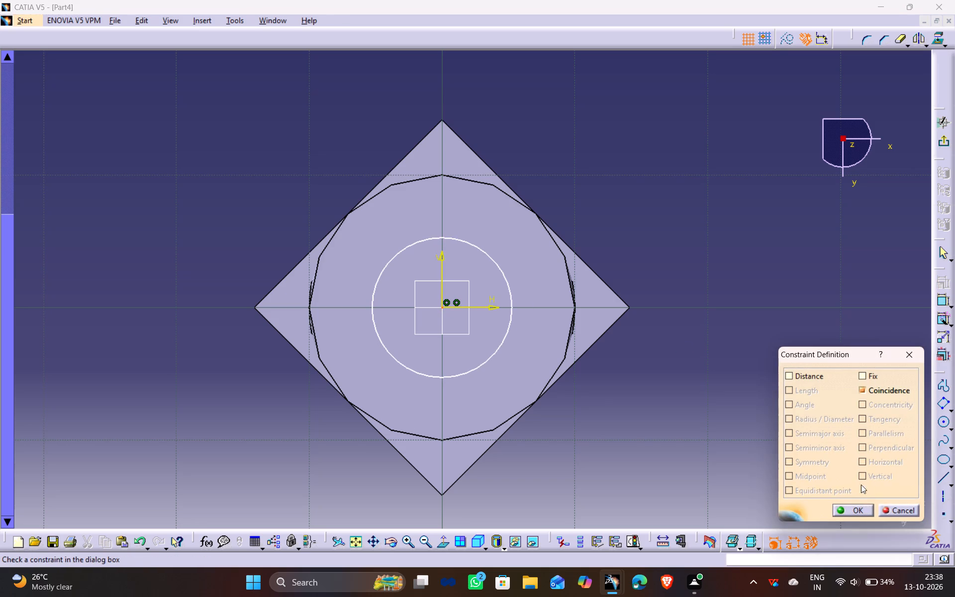
{"action": "left_click", "coordinate": [860, 508]}
Dimension the circle to a diameter of 12 mm and exit the sketch.
{"action": "left_click", "coordinate": [492, 258]}
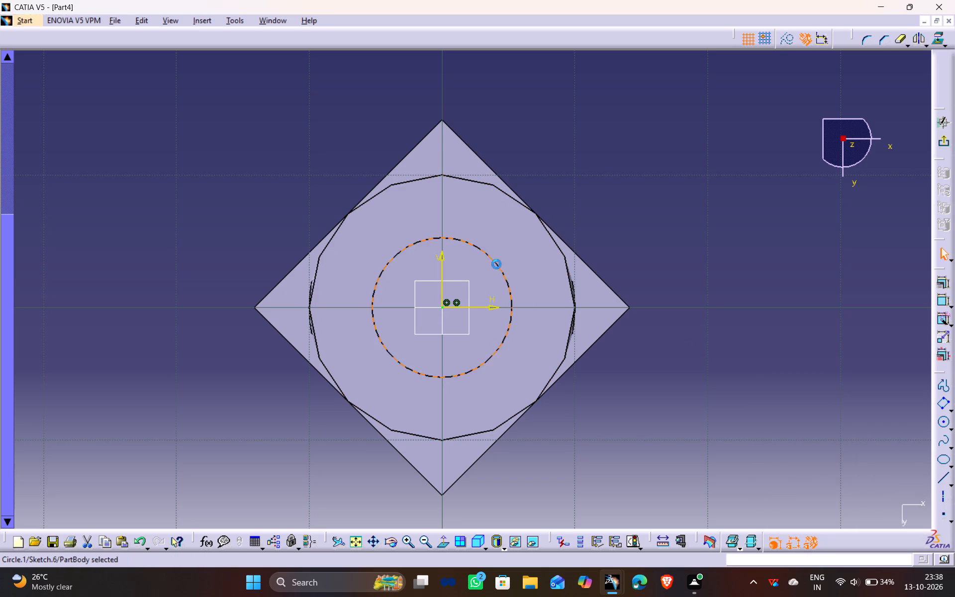
{"action": "left_click", "coordinate": [942, 300]}
{"action": "left_click", "coordinate": [649, 176]}
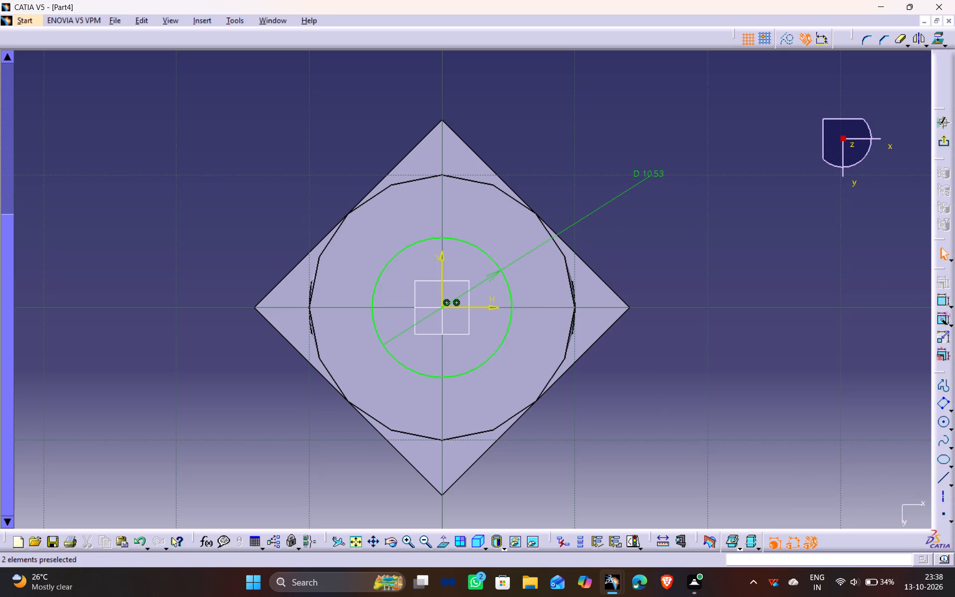
{"action": "double_click", "coordinate": [657, 172]}
{"action": "type", "text": "12"}
{"action": "key", "text": "Return"}
{"action": "left_click", "coordinate": [680, 225]}
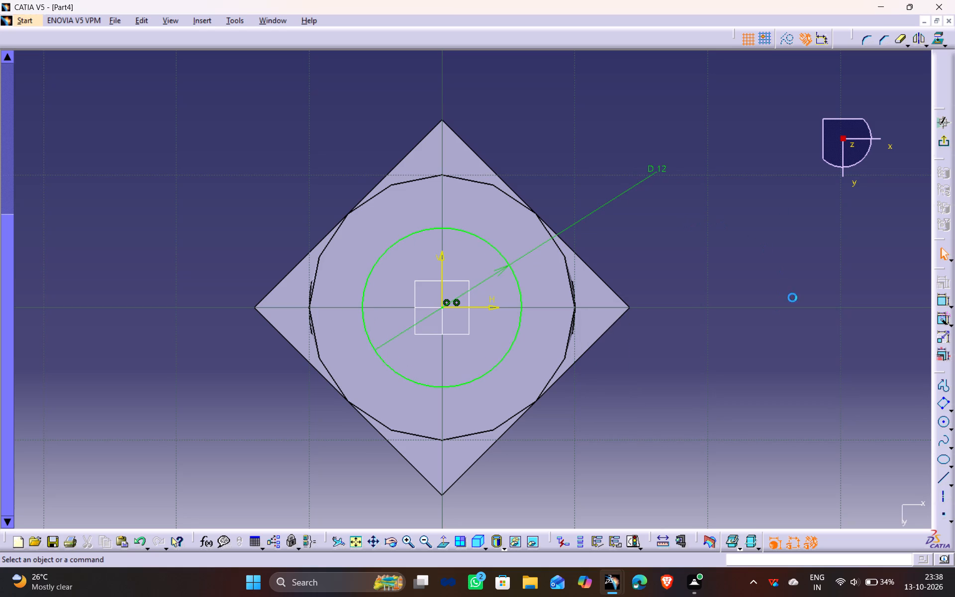
{"action": "left_click_drag", "start_coordinate": [943, 147], "coordinate": [935, 146]}
{"action": "middle_click_drag", "start_coordinate": [515, 116], "coordinate": [554, 116]}
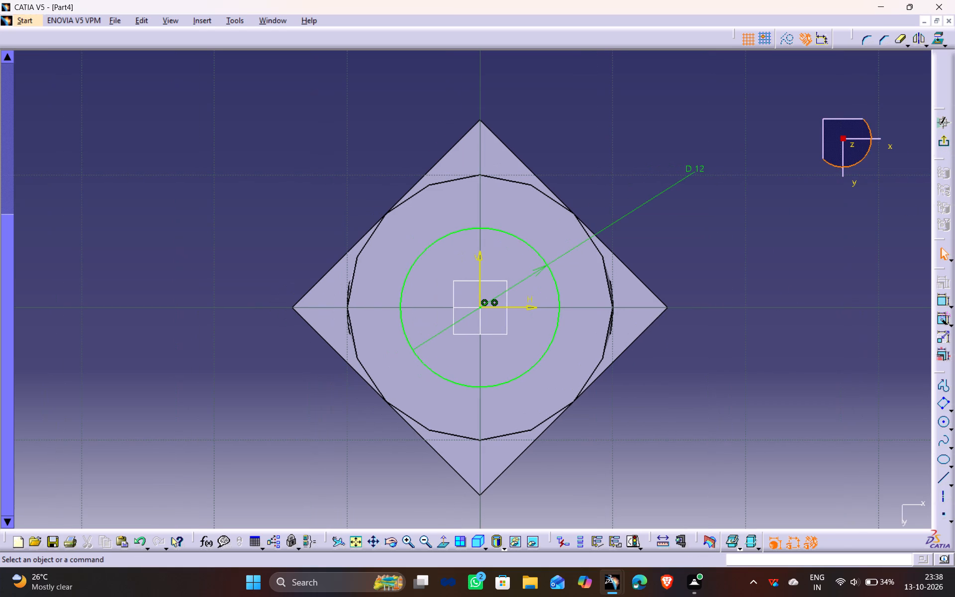
{"action": "left_click_drag", "start_coordinate": [941, 143], "coordinate": [935, 148]}
{"action": "scroll", "coordinate": [489, 118], "scroll_direction": "down", "scroll_amount": 1}
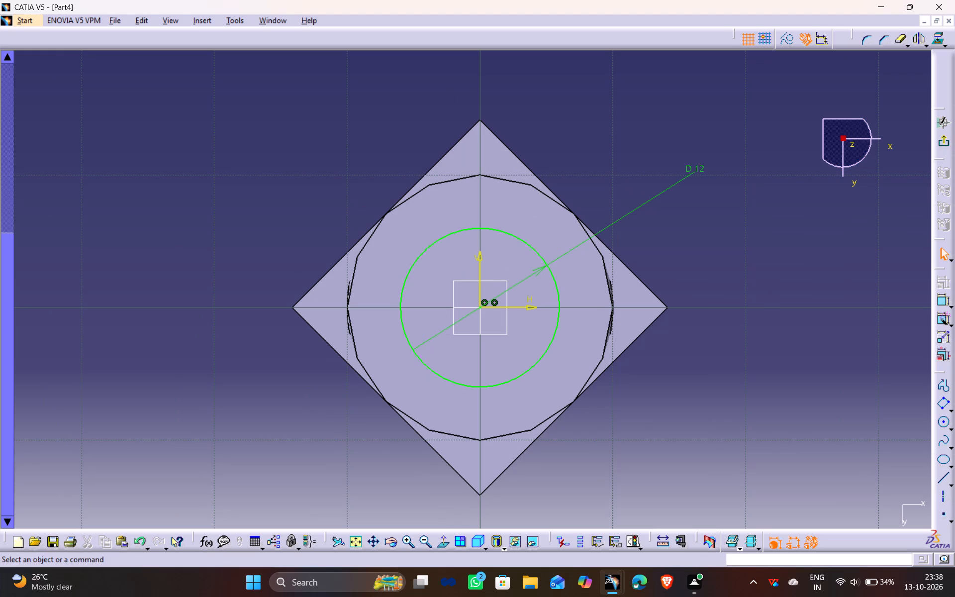
{"action": "left_click", "coordinate": [946, 144]}
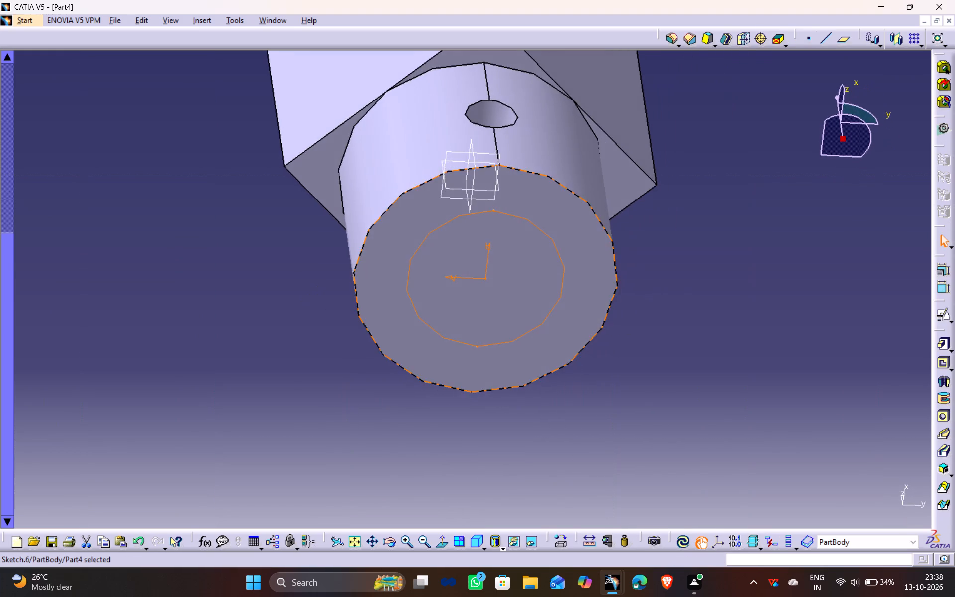
Pocket the 12 mm circle 15 mm deep into the cylindrical end.
{"action": "middle_click_drag", "start_coordinate": [489, 180], "coordinate": [519, 322]}
{"action": "scroll", "coordinate": [501, 318], "scroll_direction": "down", "scroll_amount": 1}
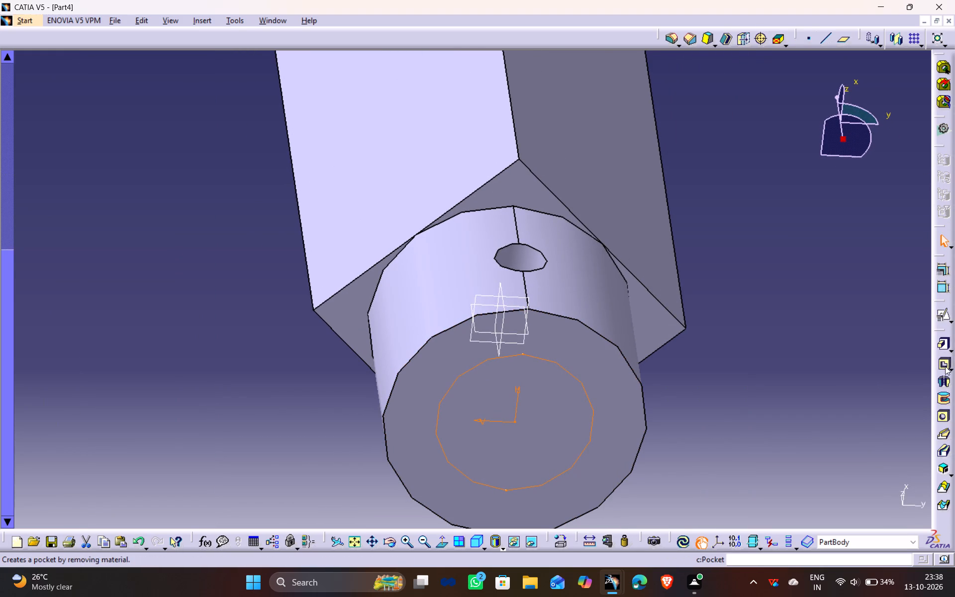
{"action": "left_click", "coordinate": [945, 366]}
{"action": "key", "text": "1"}
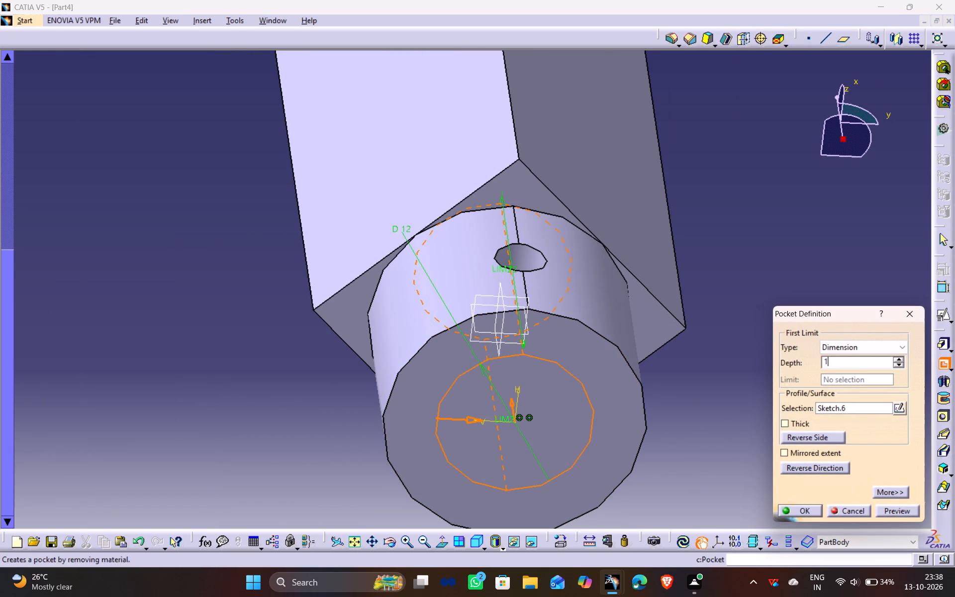
{"action": "key", "text": "5"}
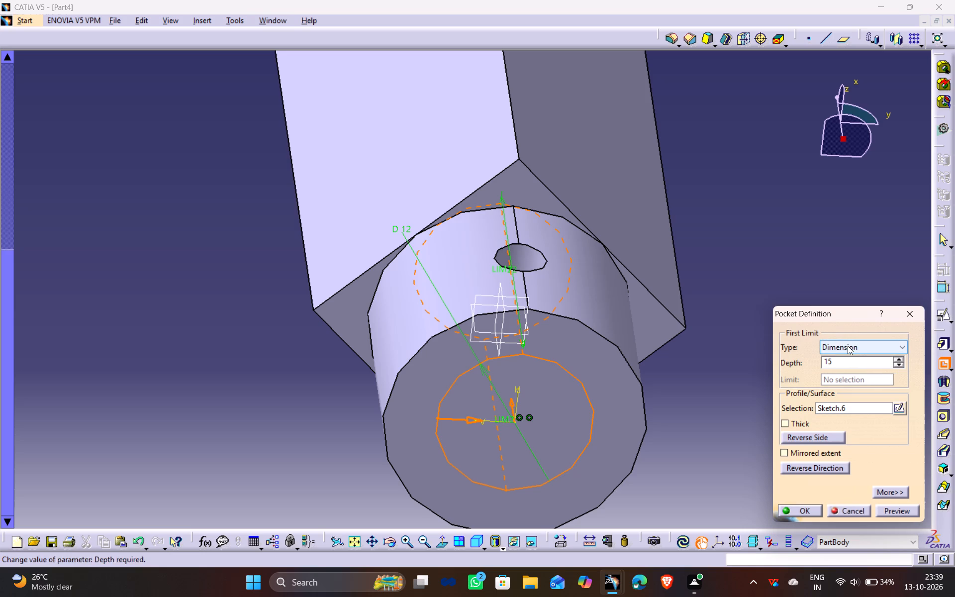
{"action": "key", "text": "Return"}
{"action": "left_click", "coordinate": [804, 245]}
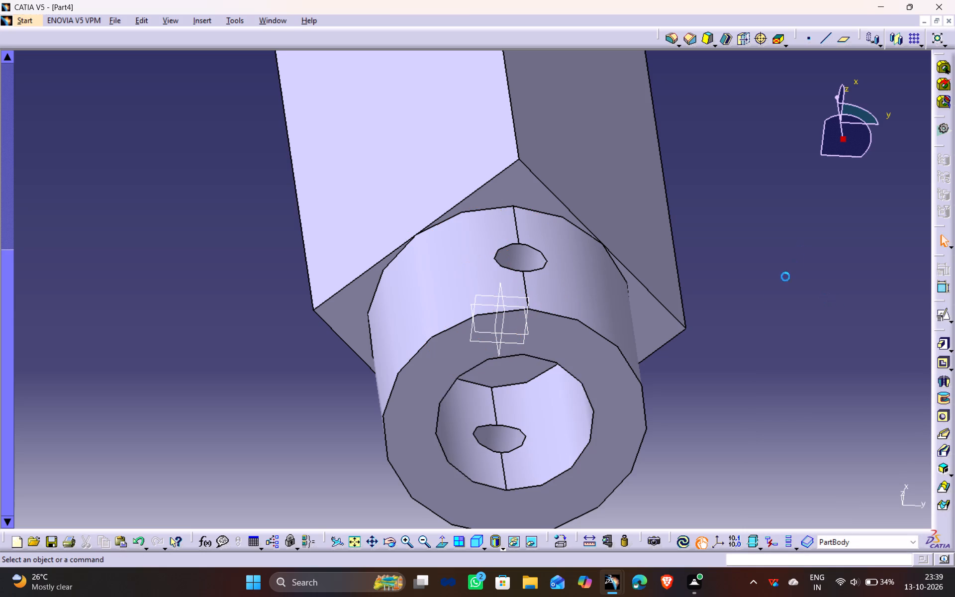
Examine the end bore, the cross-drilled hole and the overall bar from several angles.
{"action": "middle_click_drag", "start_coordinate": [694, 453], "coordinate": [583, 210]}
{"action": "left_click_drag", "start_coordinate": [694, 452], "coordinate": [582, 217]}
{"action": "left_click_drag", "start_coordinate": [583, 210], "coordinate": [583, 210]}
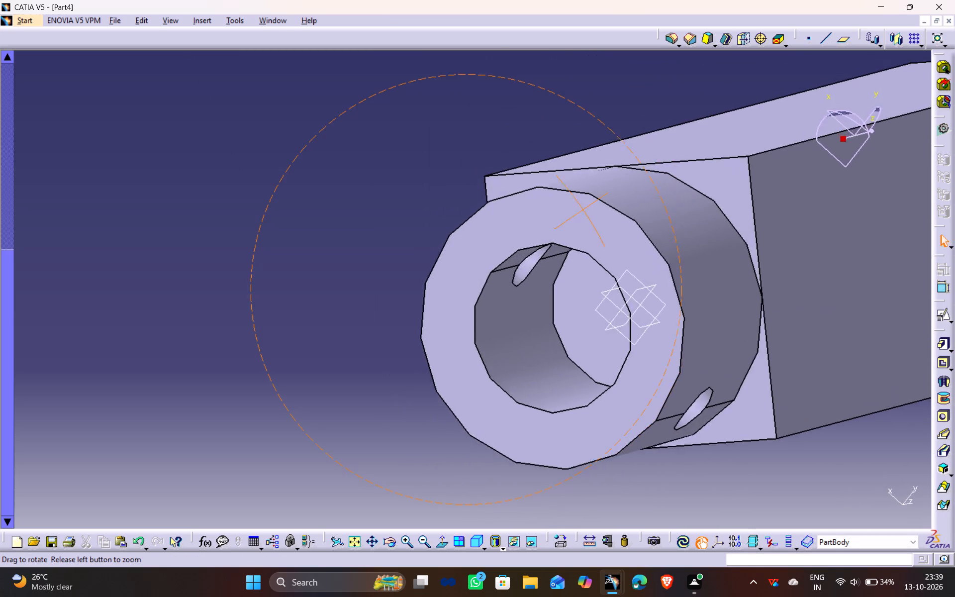
{"action": "left_click_drag", "start_coordinate": [583, 210], "coordinate": [607, 393]}
{"action": "middle_click_drag", "start_coordinate": [583, 210], "coordinate": [606, 392]}
{"action": "left_click", "coordinate": [514, 400]}
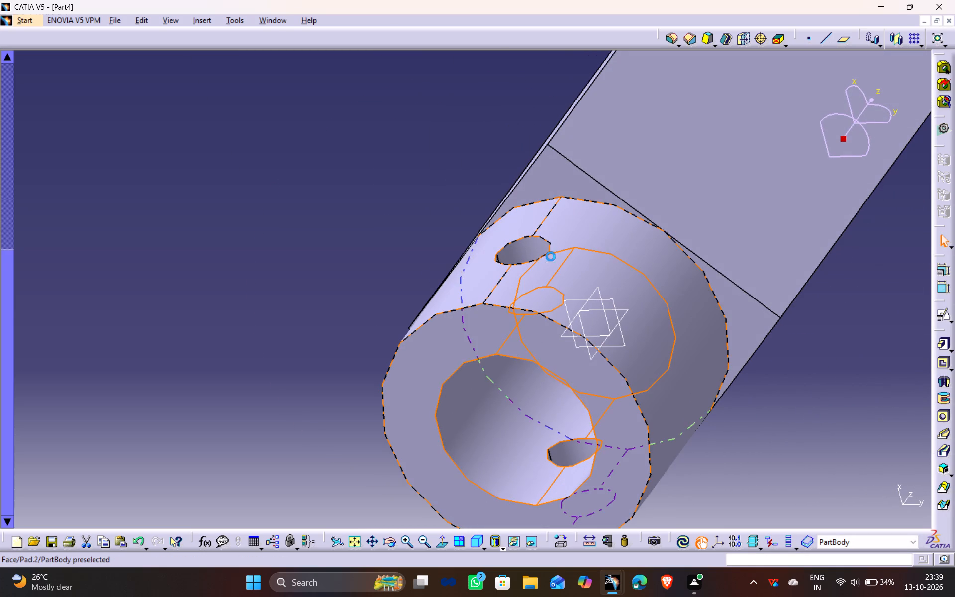
{"action": "middle_click_drag", "start_coordinate": [551, 256], "coordinate": [479, 381]}
{"action": "scroll", "coordinate": [551, 257], "scroll_direction": "down", "scroll_amount": 1}
{"action": "left_click_drag", "start_coordinate": [553, 261], "coordinate": [465, 403]}
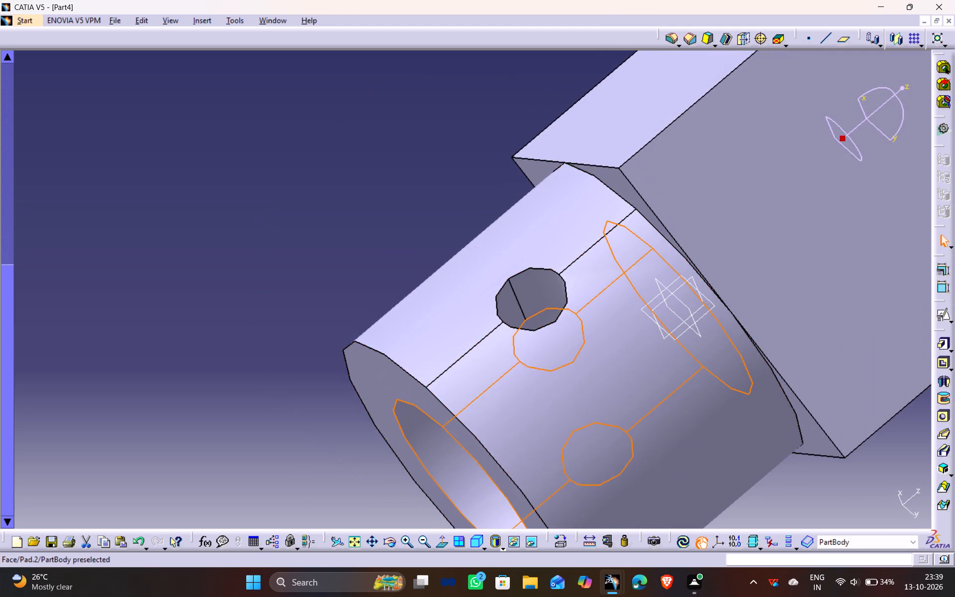
{"action": "middle_click_drag", "start_coordinate": [494, 175], "coordinate": [527, 344], "text": "ctrl"}
{"action": "left_click", "coordinate": [655, 242]}
{"action": "middle_click_drag", "start_coordinate": [675, 276], "coordinate": [676, 276]}
{"action": "left_click_drag", "start_coordinate": [676, 276], "coordinate": [434, 264]}
{"action": "middle_click_drag", "start_coordinate": [676, 276], "coordinate": [434, 264]}
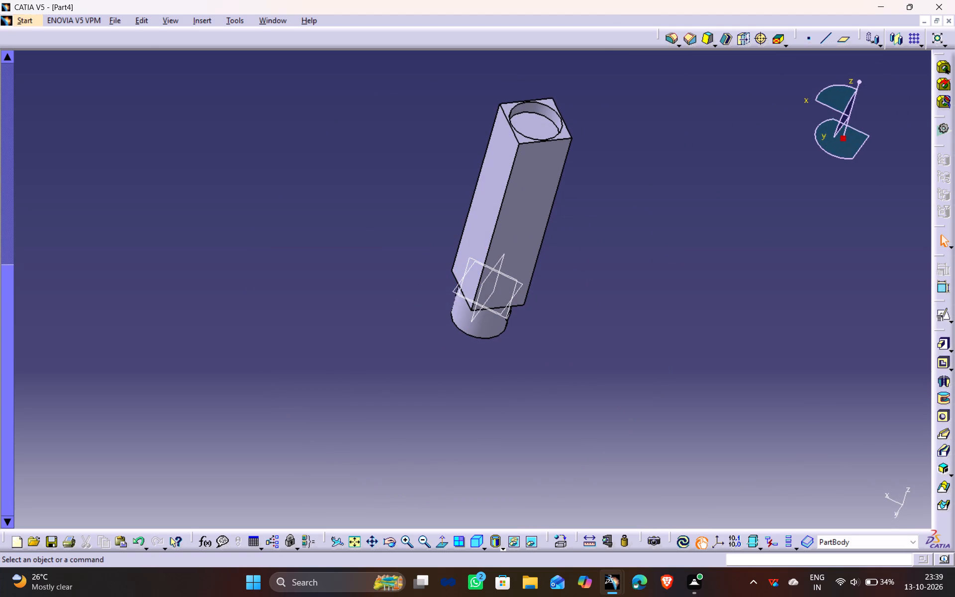
Save the part as A30-6 in the Documents folder.
{"action": "key", "text": "ctrl+s"}
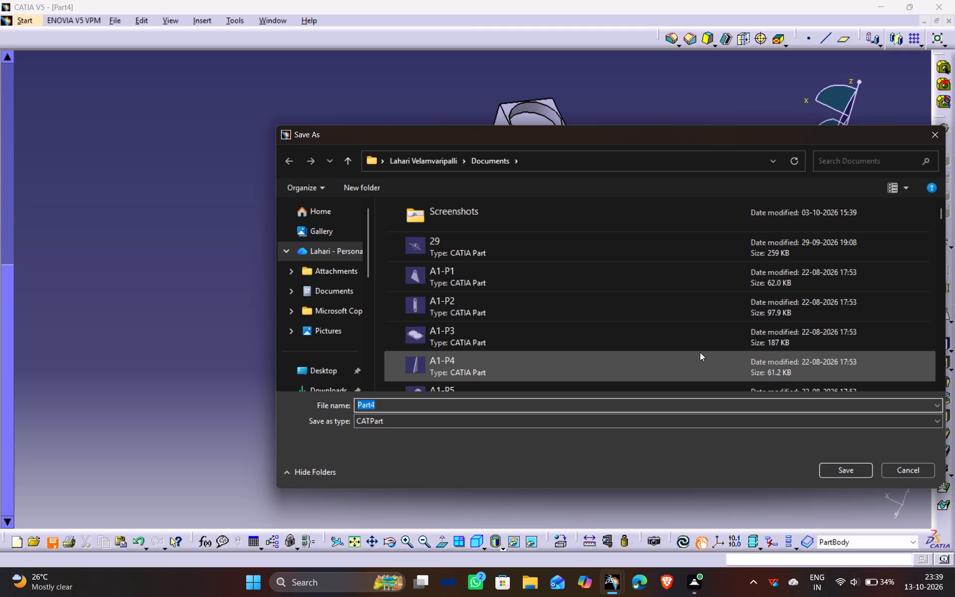
{"action": "key", "text": "shift+a"}
{"action": "type", "text": "30-"}
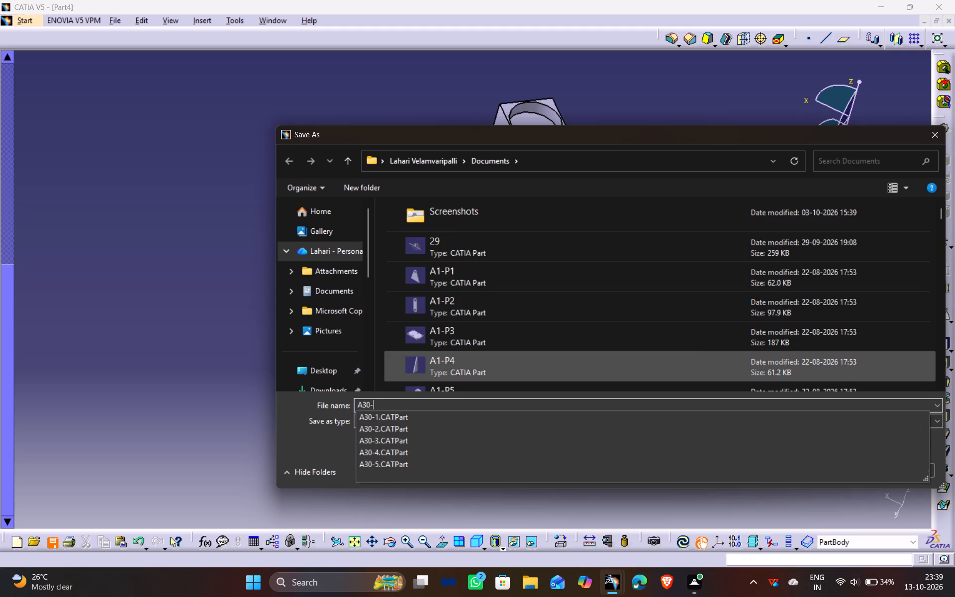
{"action": "key", "text": "6"}
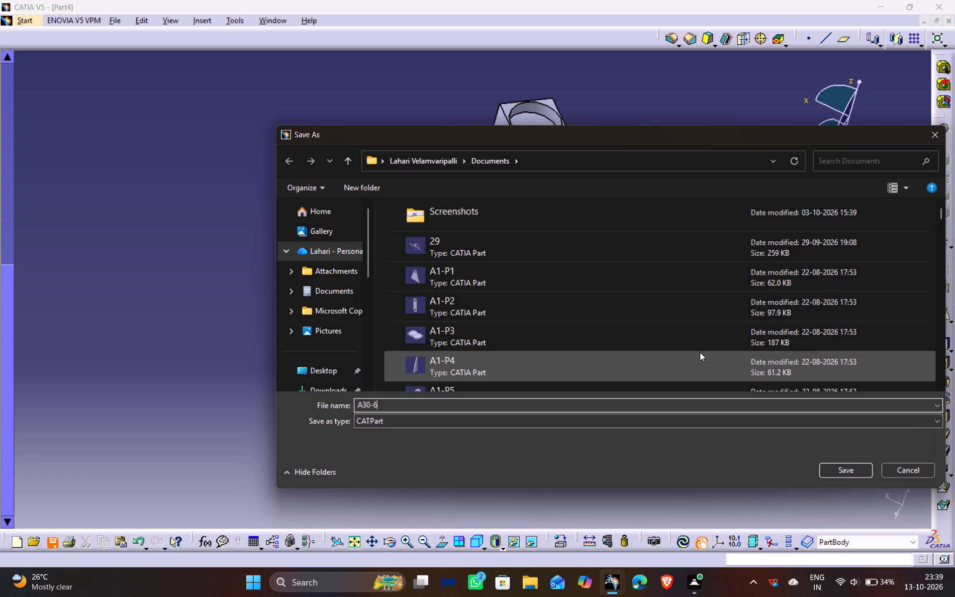
{"action": "key", "text": "Return"}
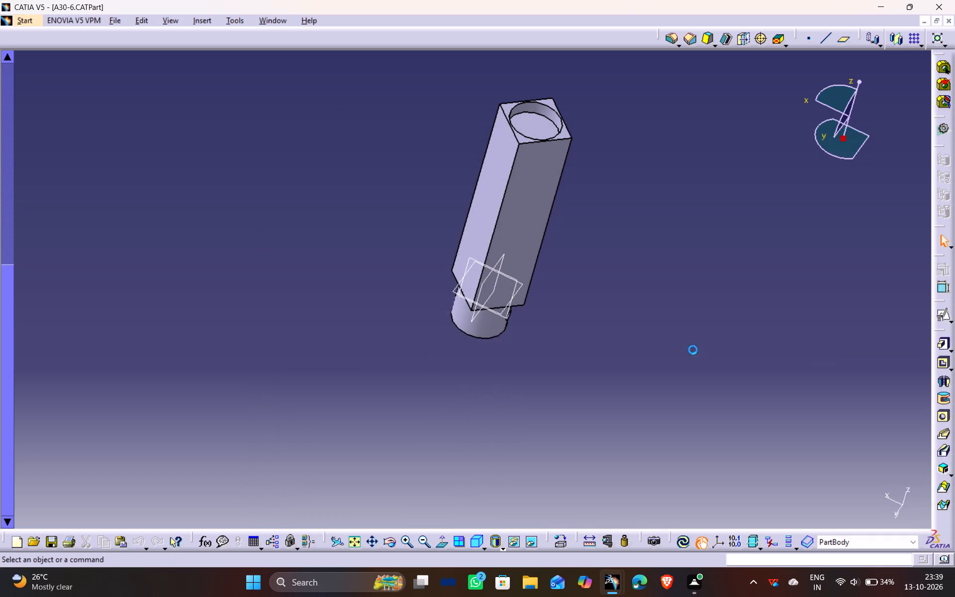
{"action": "left_click", "coordinate": [150, 252]}
{"action": "left_click", "coordinate": [716, 373]}
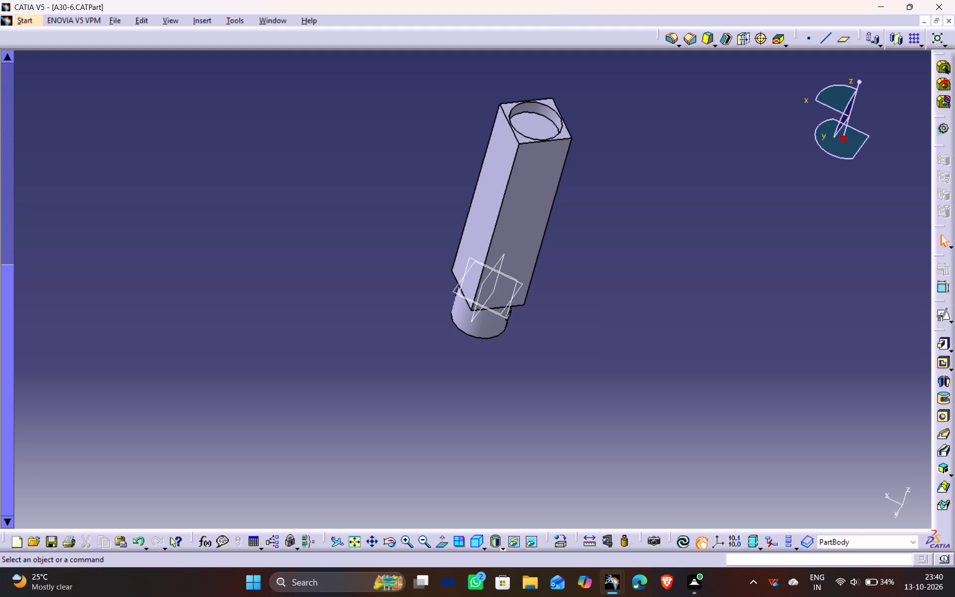
Create a new part in the Part Design workbench.
{"action": "left_click", "coordinate": [24, 19]}
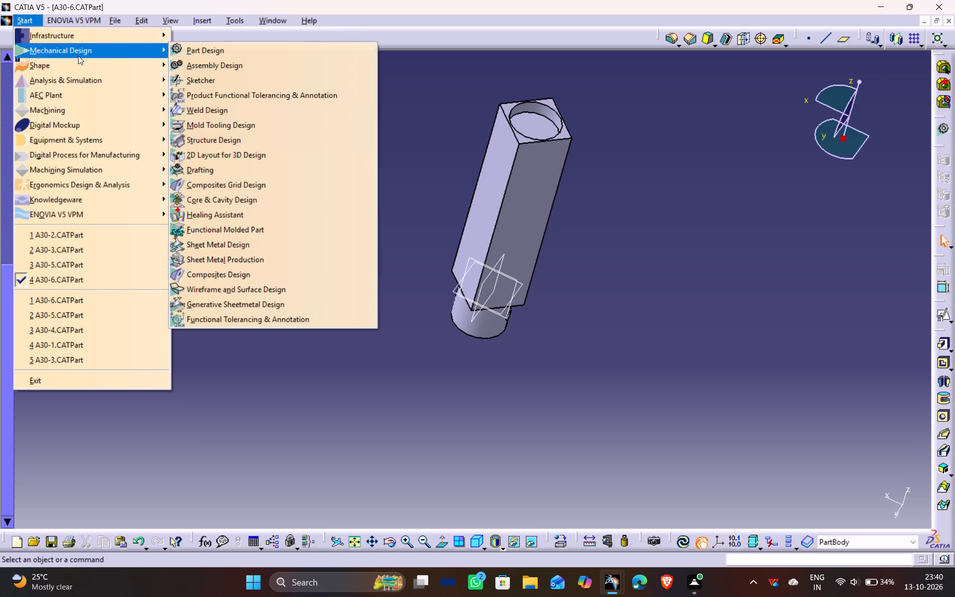
{"action": "left_click", "coordinate": [193, 50]}
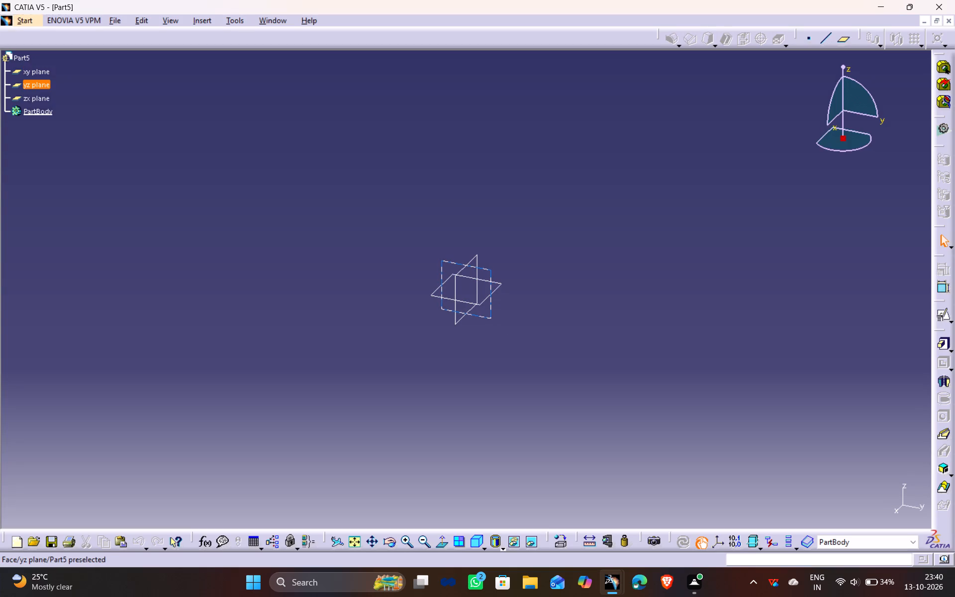
Create a positioned sketch on the yz plane with implicit origin and orientation.
{"action": "left_click", "coordinate": [488, 275]}
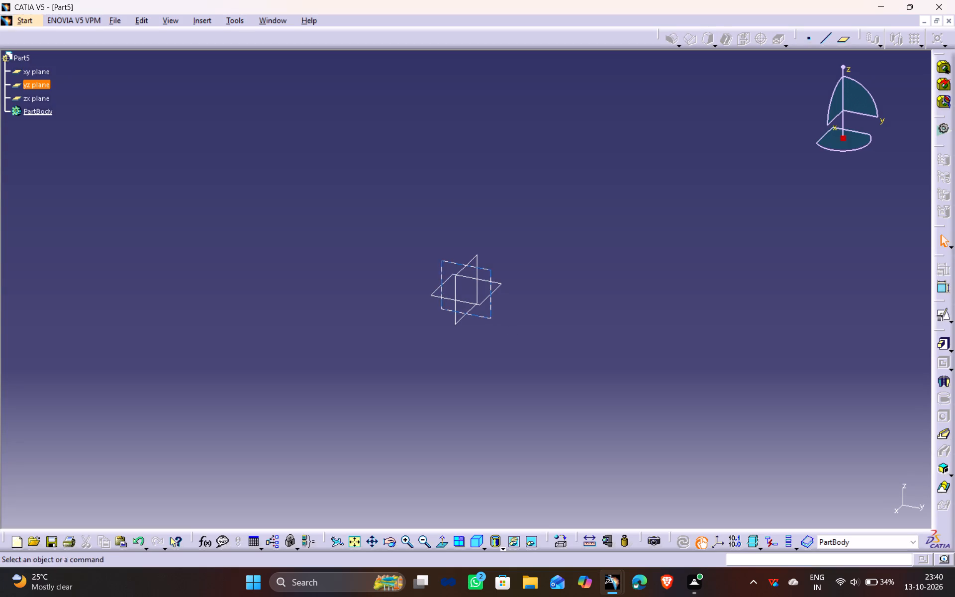
{"action": "left_click", "coordinate": [493, 273]}
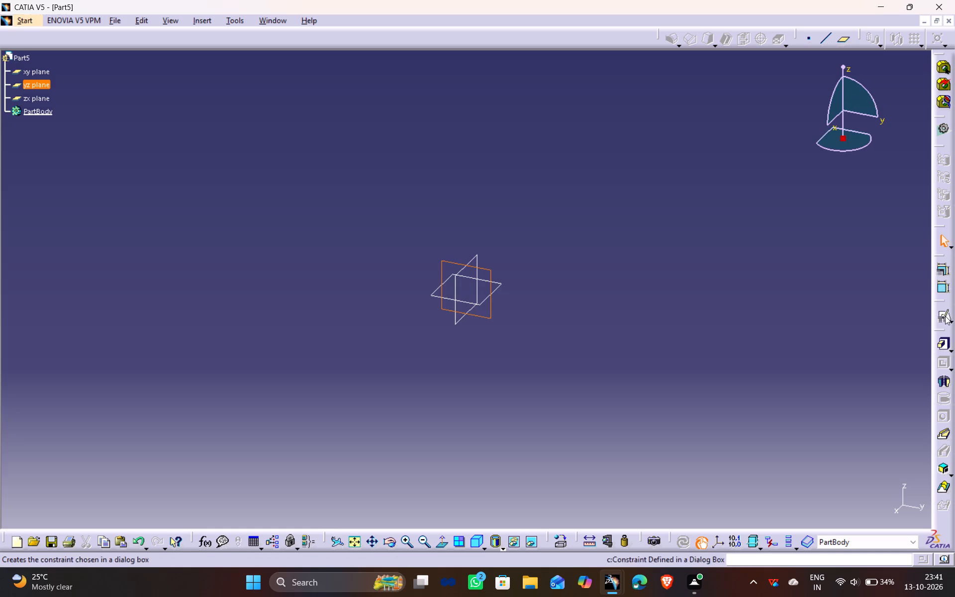
{"action": "left_click", "coordinate": [945, 316]}
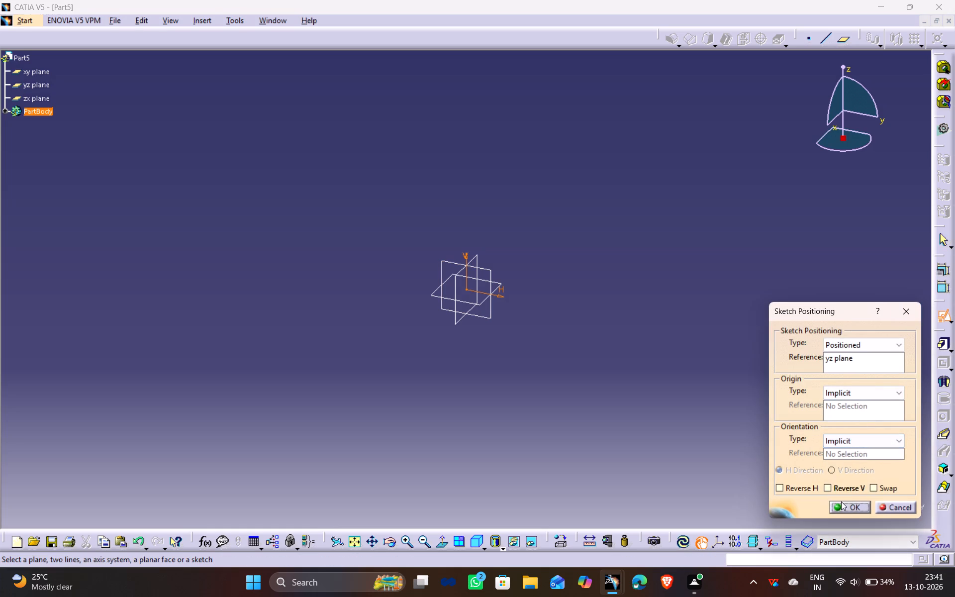
{"action": "left_click", "coordinate": [841, 501]}
Sketch a circle centred on the origin with a radius of about 32 mm.
{"action": "scroll", "coordinate": [517, 268], "scroll_direction": "up", "scroll_amount": 1}
{"action": "middle_click_drag", "start_coordinate": [517, 268], "coordinate": [517, 333]}
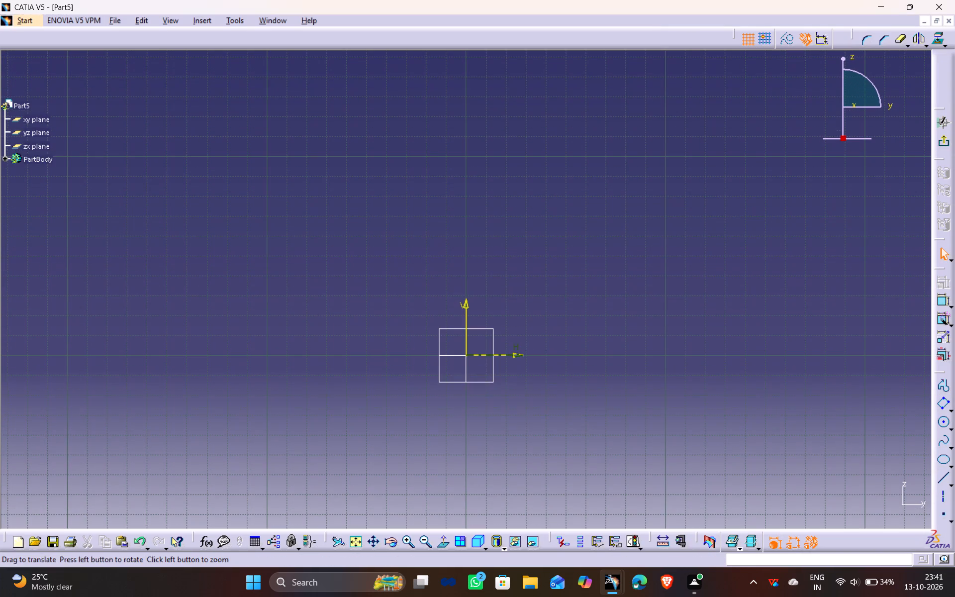
{"action": "left_click", "coordinate": [945, 424]}
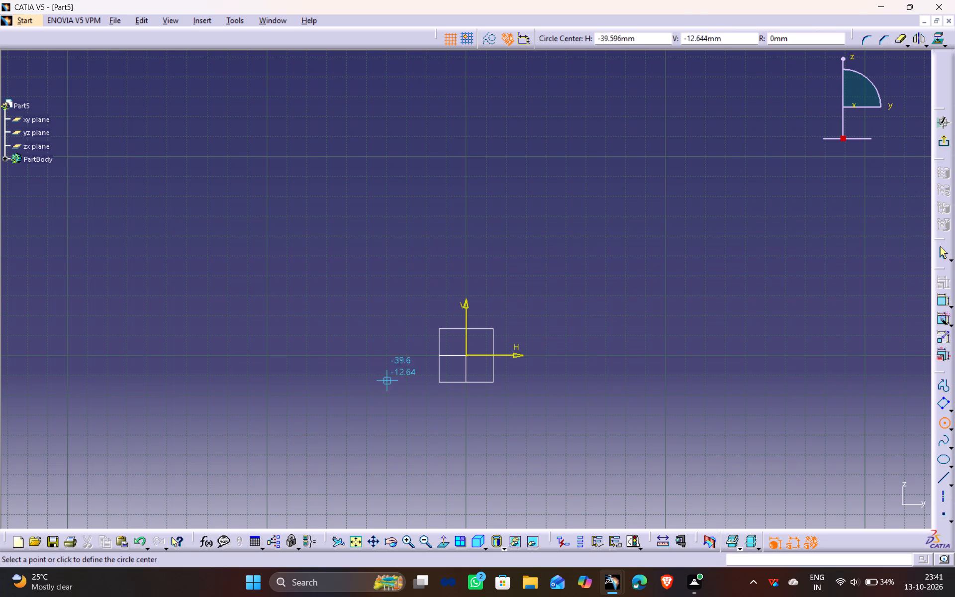
{"action": "left_click", "coordinate": [469, 357]}
{"action": "left_click", "coordinate": [508, 300]}
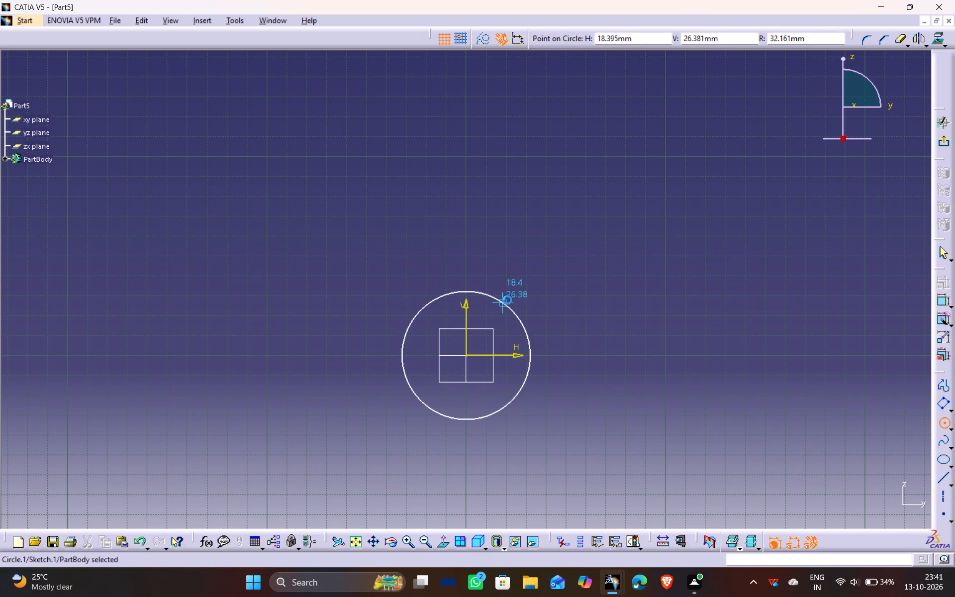
Constrain the circle's diameter to 60 mm.
{"action": "left_click", "coordinate": [945, 303]}
{"action": "left_click", "coordinate": [593, 284]}
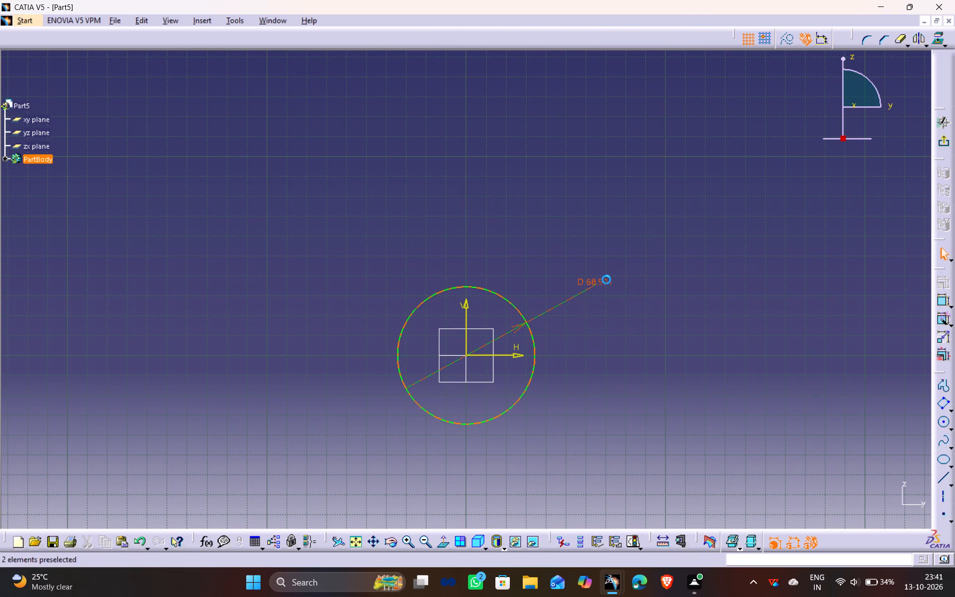
{"action": "double_click", "coordinate": [606, 279]}
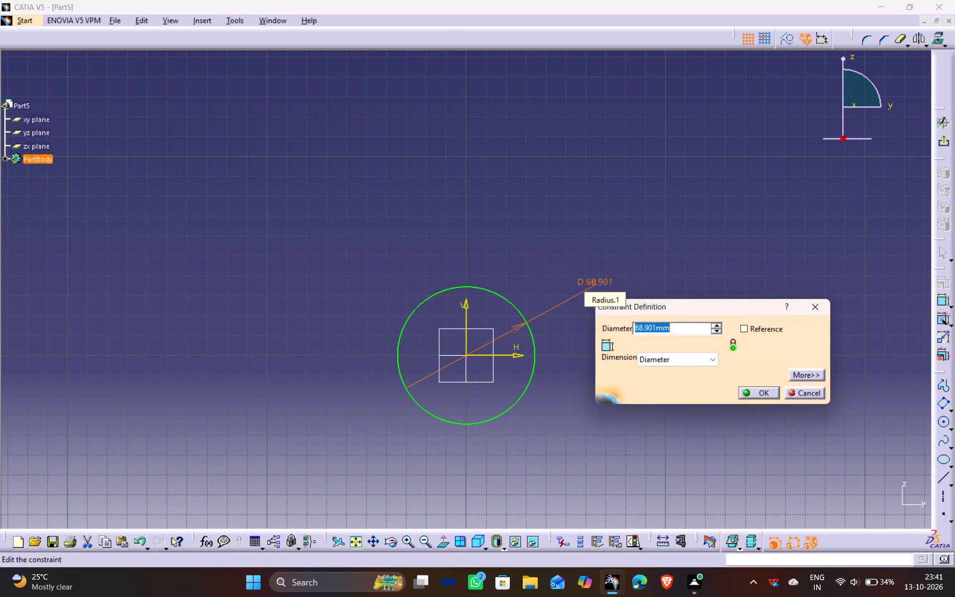
{"action": "type", "text": "60"}
{"action": "key", "text": "bracketright"}
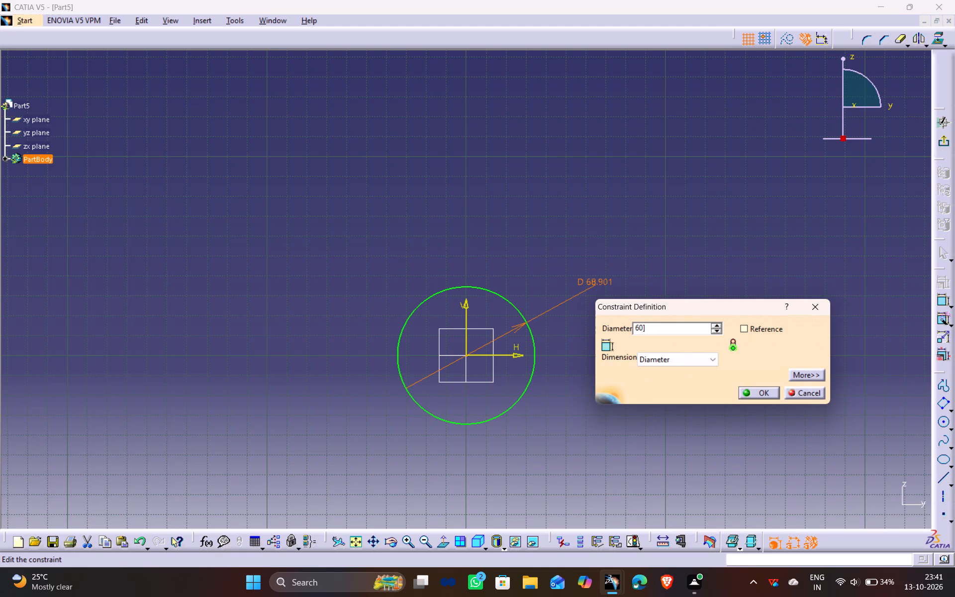
{"action": "key", "text": "BackSpace"}
{"action": "key", "text": "Return"}
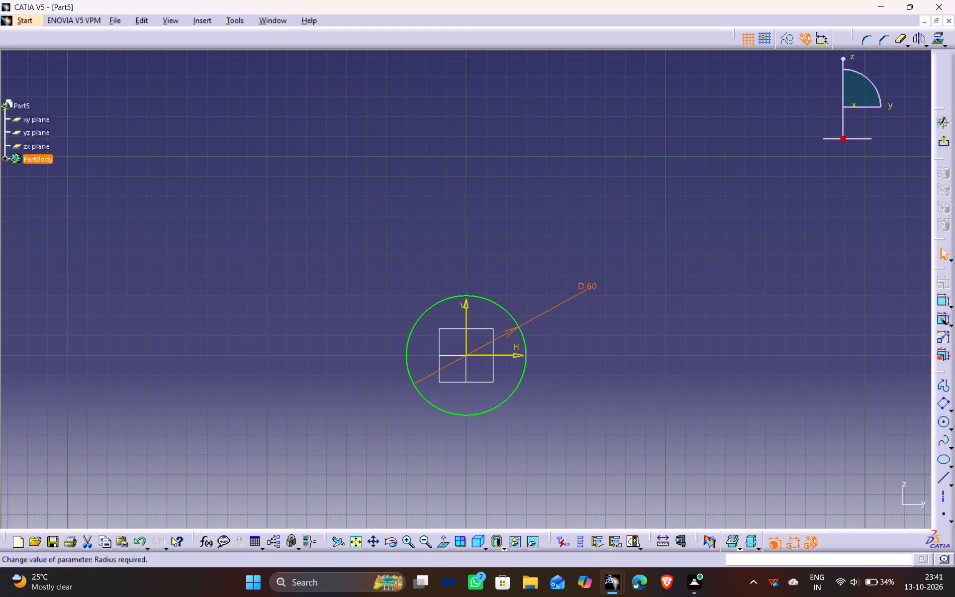
{"action": "left_click", "coordinate": [481, 226]}
Sketch two horizontal chords across the circle, about 3.7 mm above and about 3.7 mm below the H axis.
{"action": "middle_click_drag", "start_coordinate": [508, 455], "coordinate": [504, 377], "text": "ctrl"}
{"action": "middle_click_drag", "start_coordinate": [513, 441], "coordinate": [532, 277]}
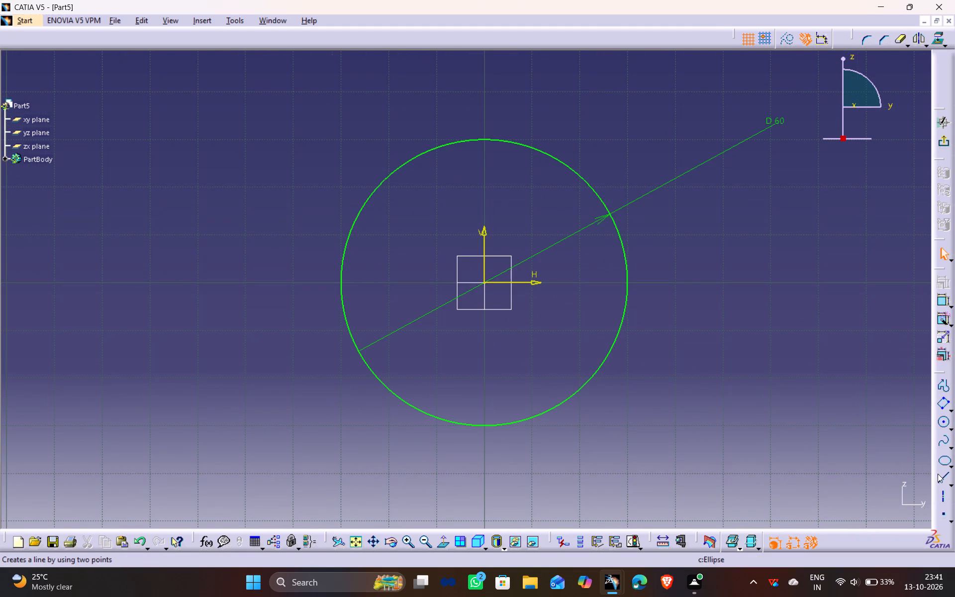
{"action": "left_click_drag", "start_coordinate": [941, 482], "coordinate": [940, 477]}
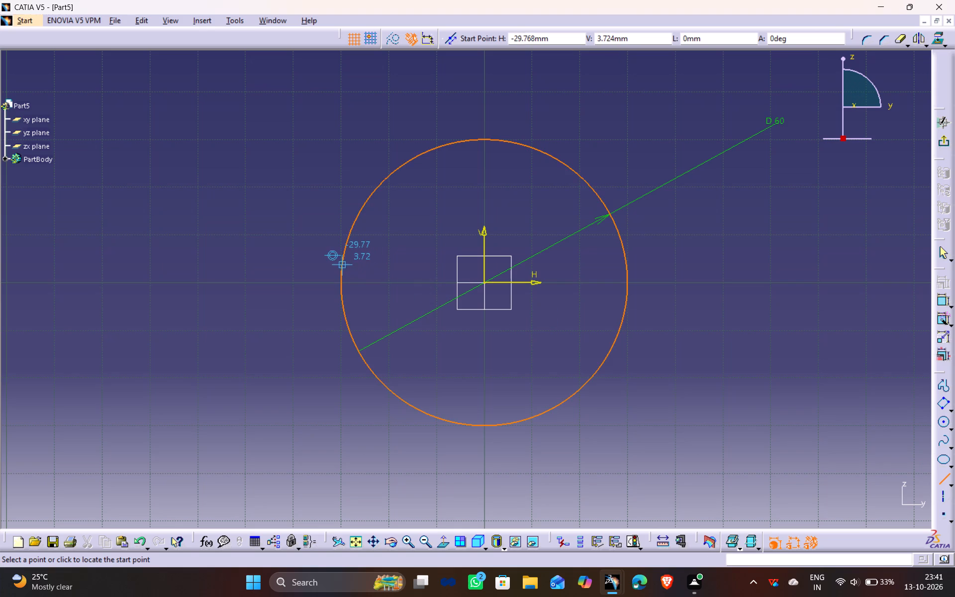
{"action": "left_click", "coordinate": [343, 264]}
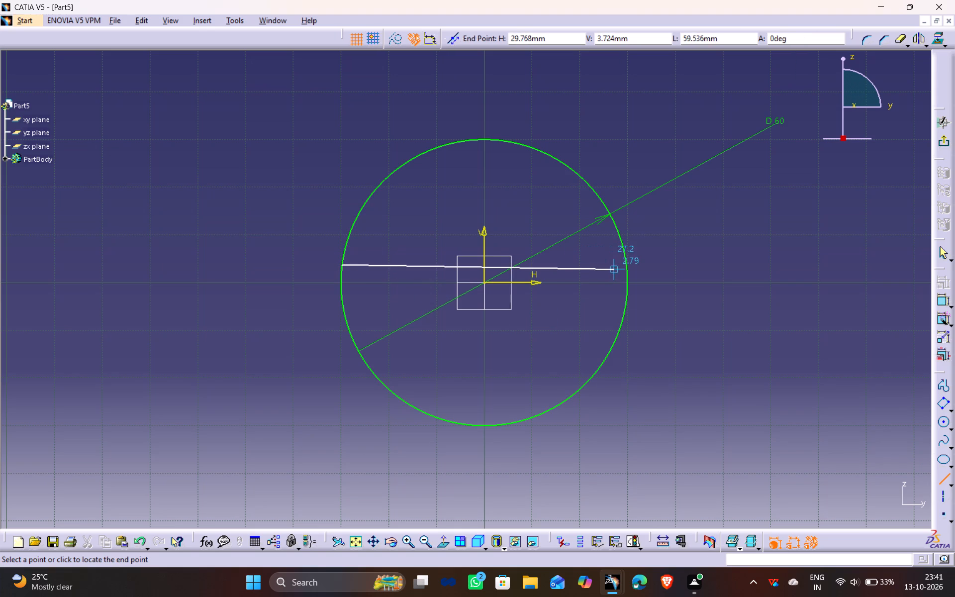
{"action": "left_click", "coordinate": [629, 266]}
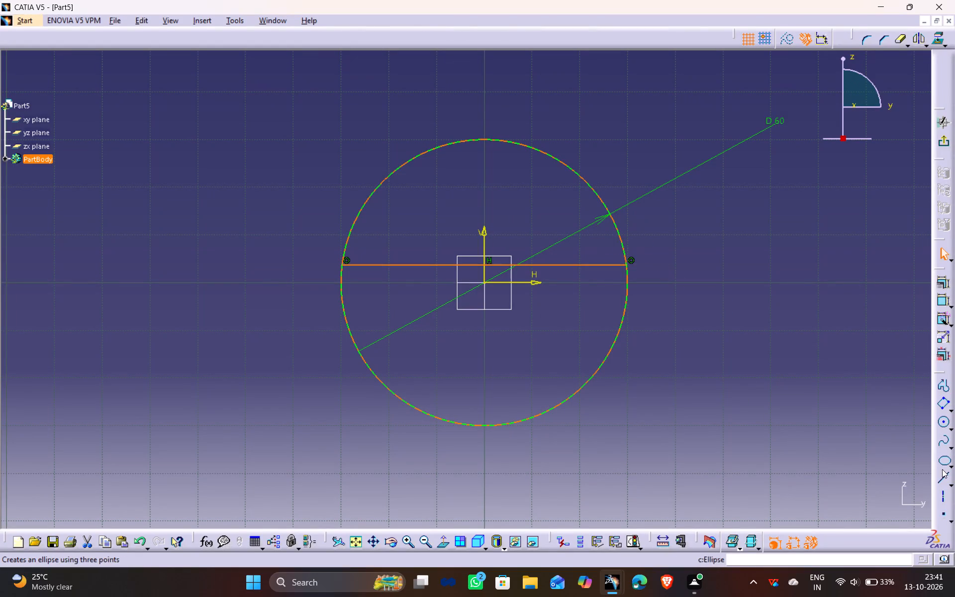
{"action": "left_click", "coordinate": [942, 476]}
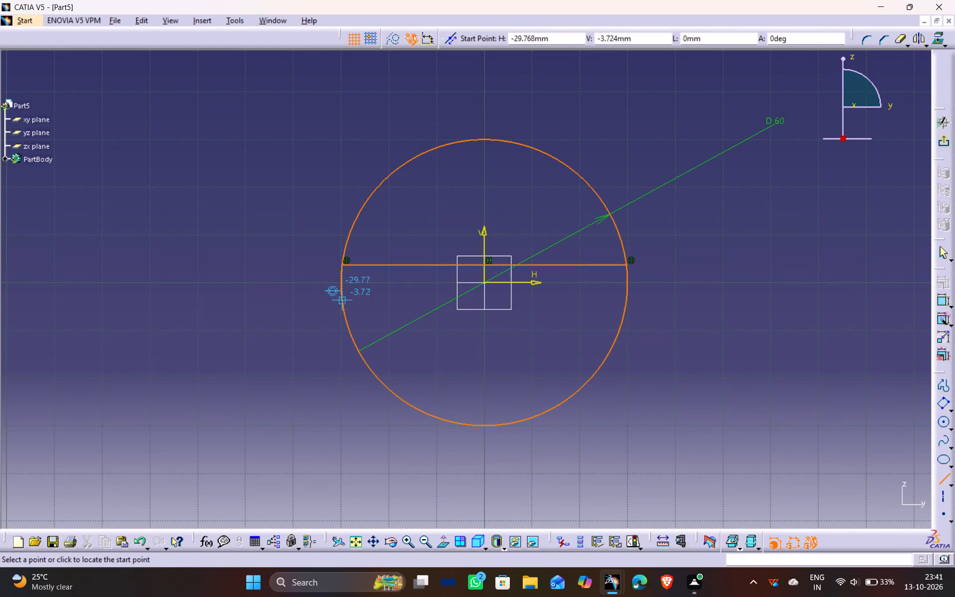
{"action": "left_click", "coordinate": [341, 298]}
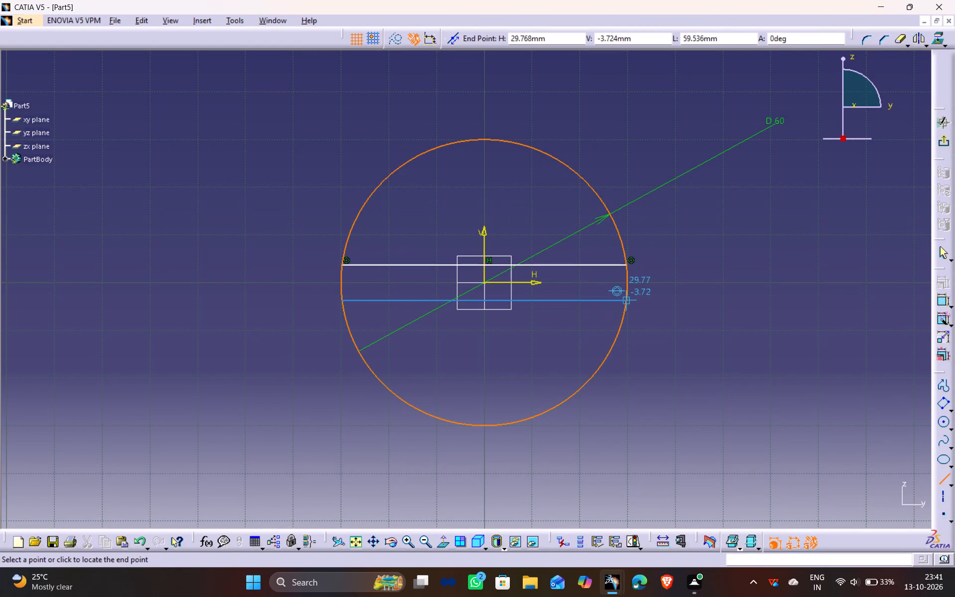
{"action": "left_click", "coordinate": [626, 299]}
{"action": "left_click", "coordinate": [650, 272]}
Make the two horizontal chords symmetric about the H axis with a Symmetry constraint.
{"action": "left_click", "coordinate": [529, 263]}
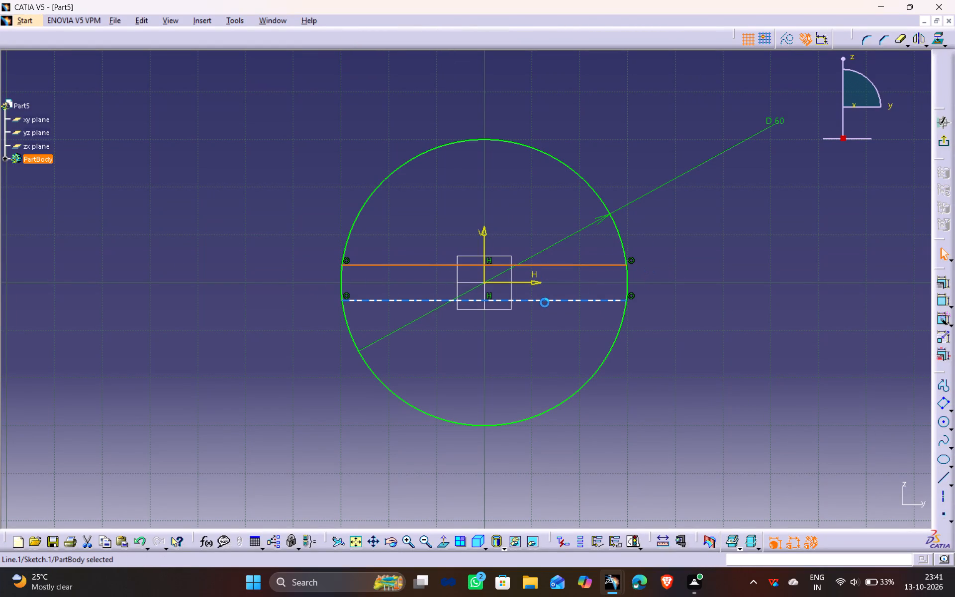
{"action": "left_click", "coordinate": [545, 299], "text": "ctrl"}
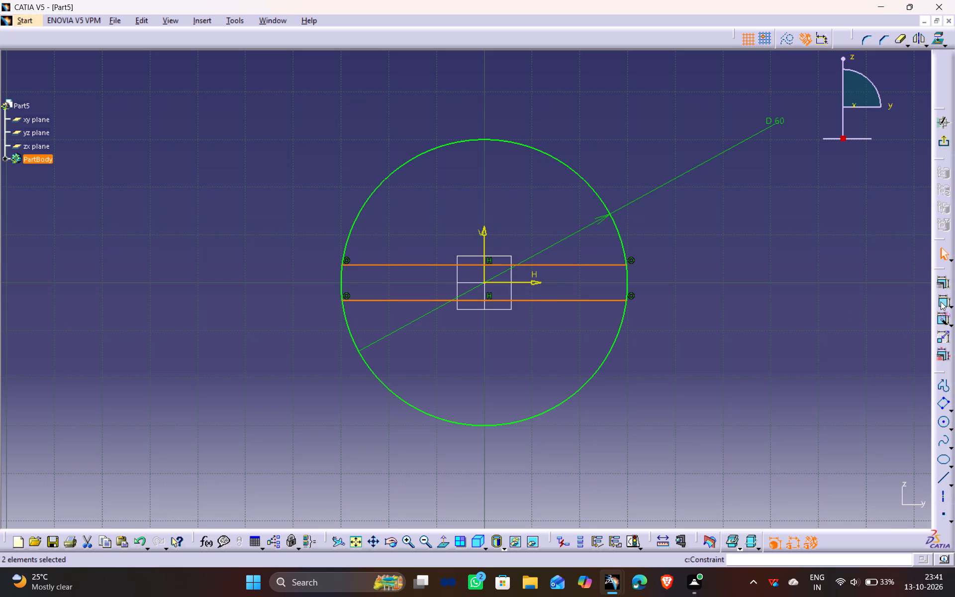
{"action": "left_click", "coordinate": [530, 282], "text": "ctrl"}
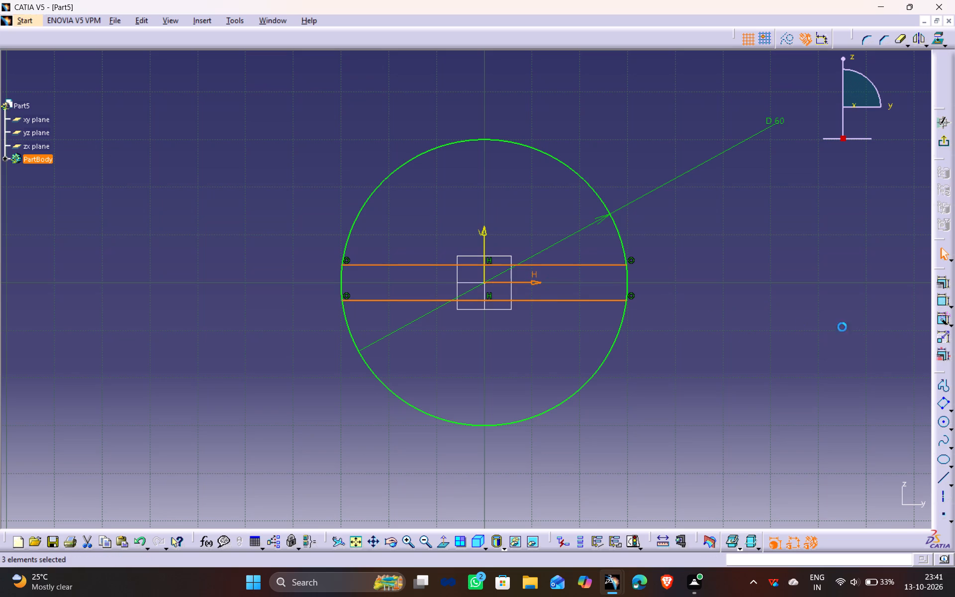
{"action": "left_click", "coordinate": [944, 286]}
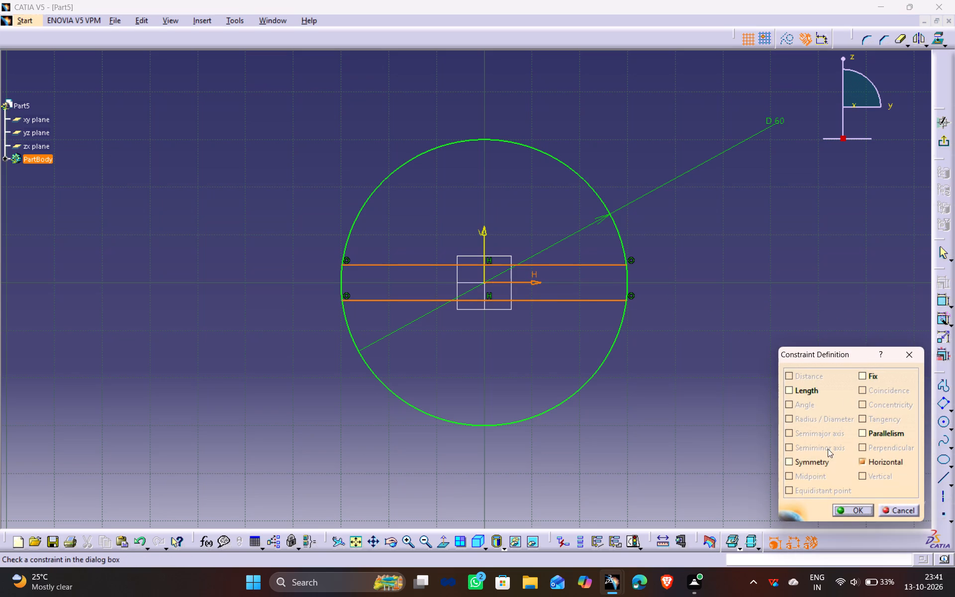
{"action": "left_click", "coordinate": [814, 467]}
{"action": "left_click", "coordinate": [855, 509]}
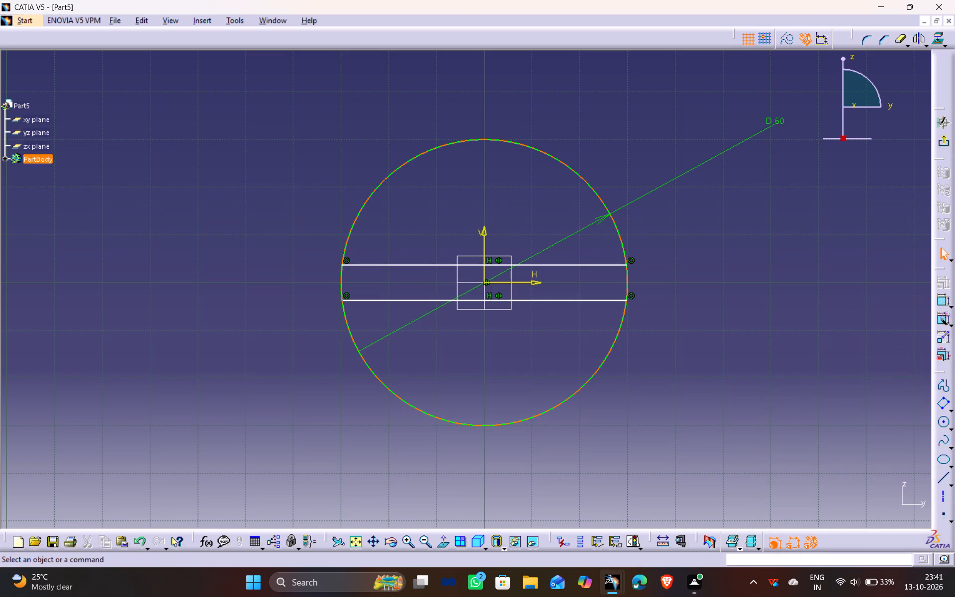
Constrain the distance between the two horizontal chords to 5.2 mm.
{"action": "left_click", "coordinate": [598, 266]}
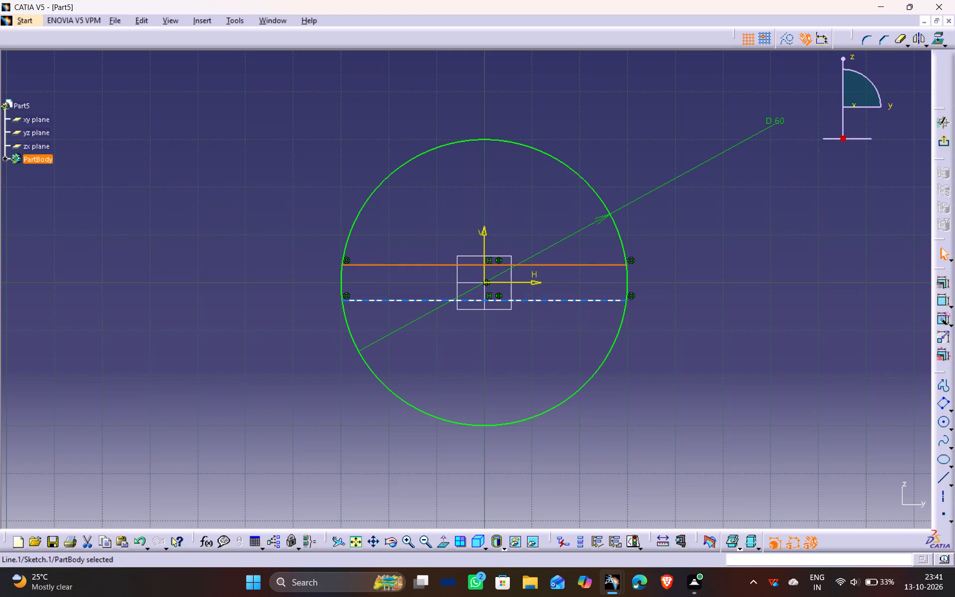
{"action": "left_click", "coordinate": [580, 298], "text": "ctrl"}
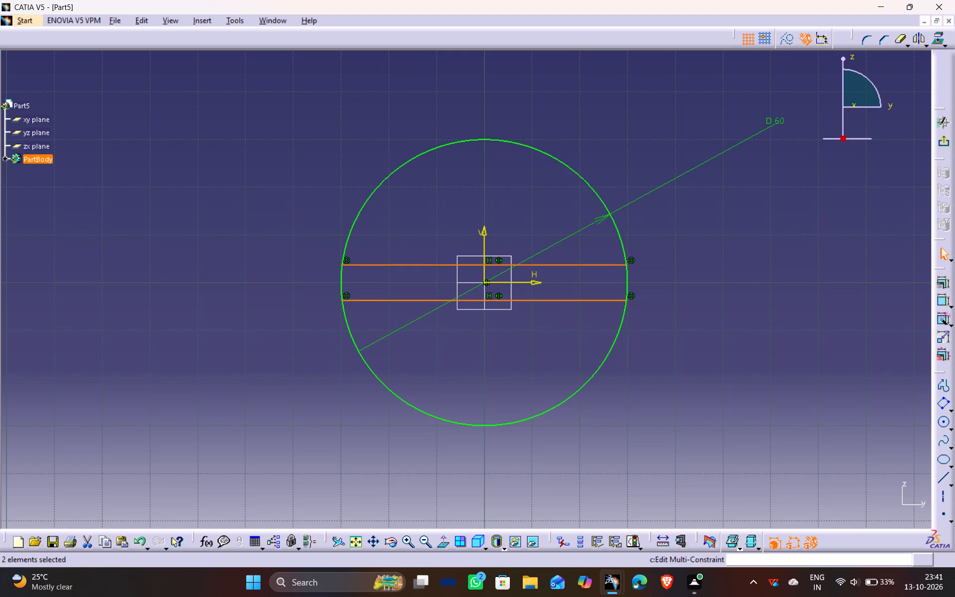
{"action": "left_click", "coordinate": [537, 281], "text": "ctrl"}
{"action": "left_click", "coordinate": [947, 282]}
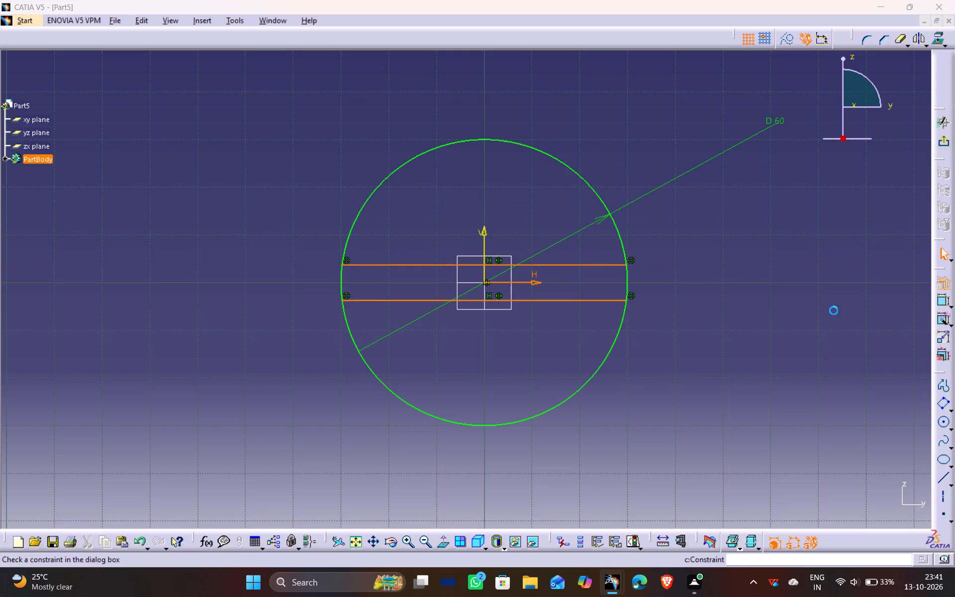
{"action": "left_click", "coordinate": [904, 357]}
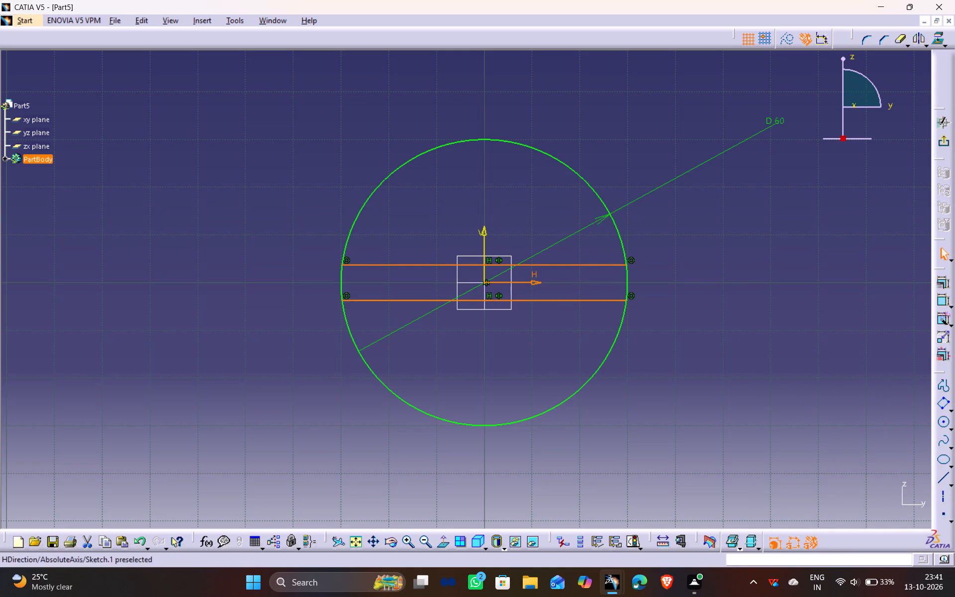
{"action": "left_click", "coordinate": [529, 281], "text": "ctrl"}
{"action": "left_click", "coordinate": [942, 303]}
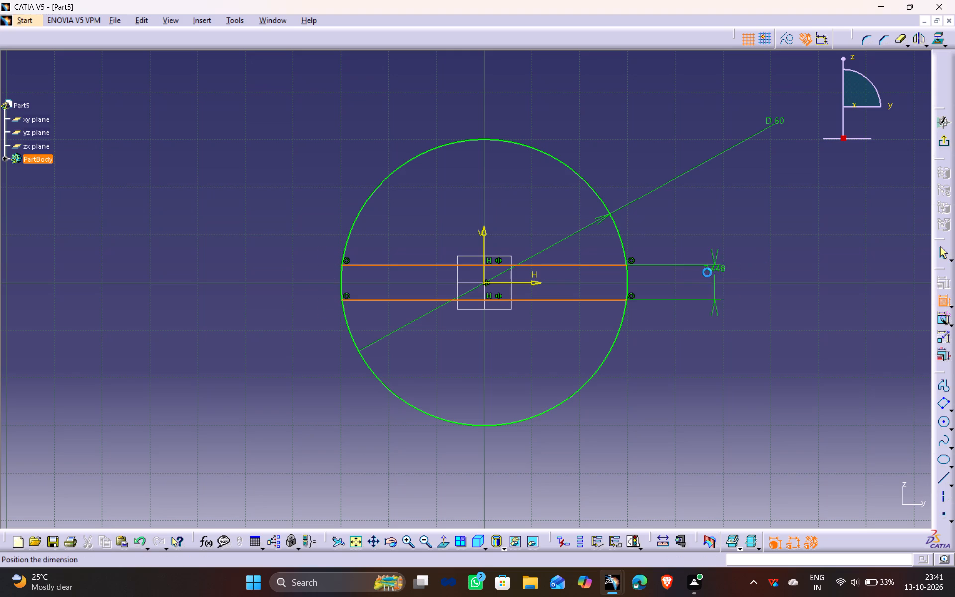
{"action": "left_click", "coordinate": [714, 224]}
{"action": "double_click", "coordinate": [715, 219]}
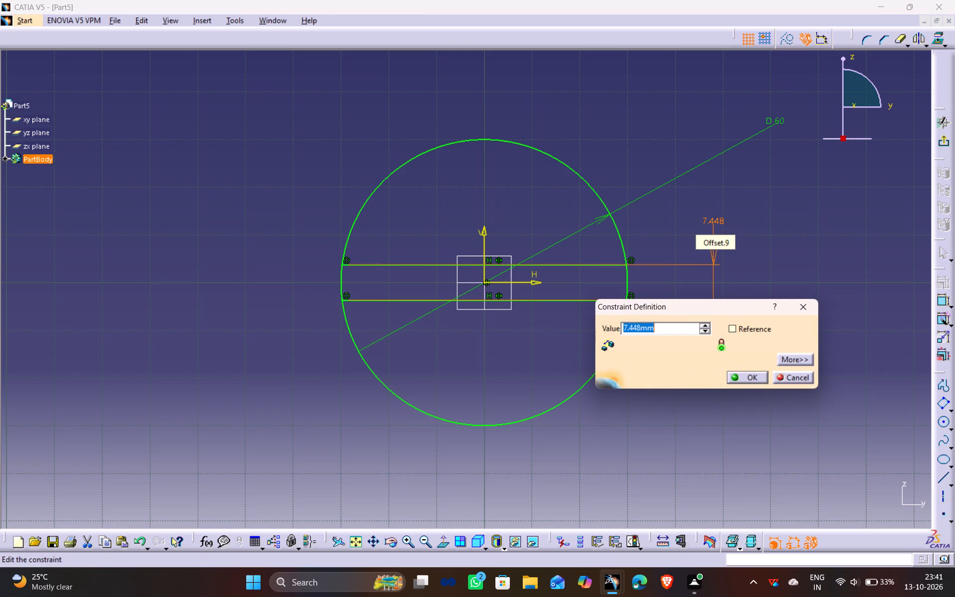
{"action": "type", "text": "5.2"}
{"action": "key", "text": "Return"}
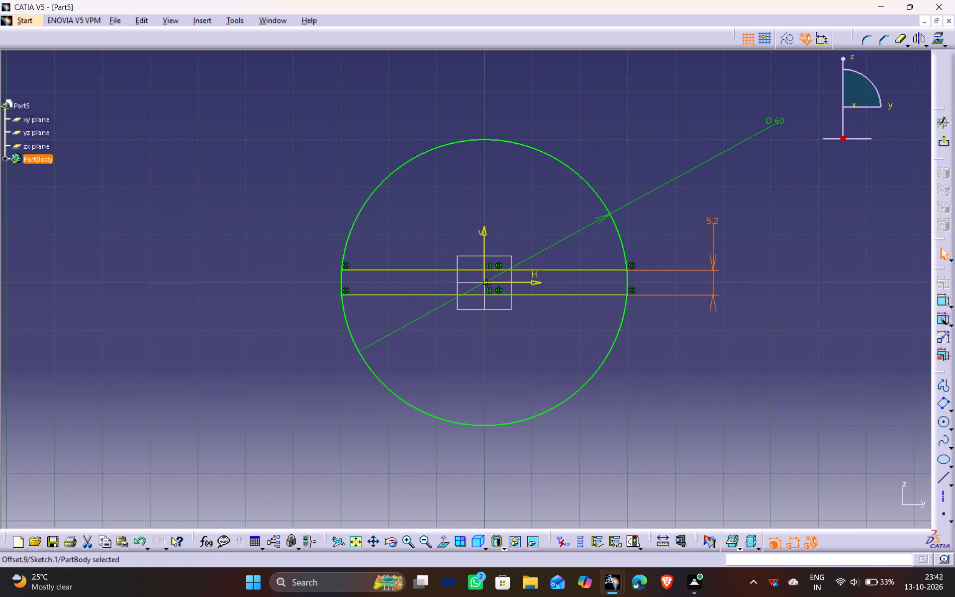
{"action": "left_click", "coordinate": [687, 196]}
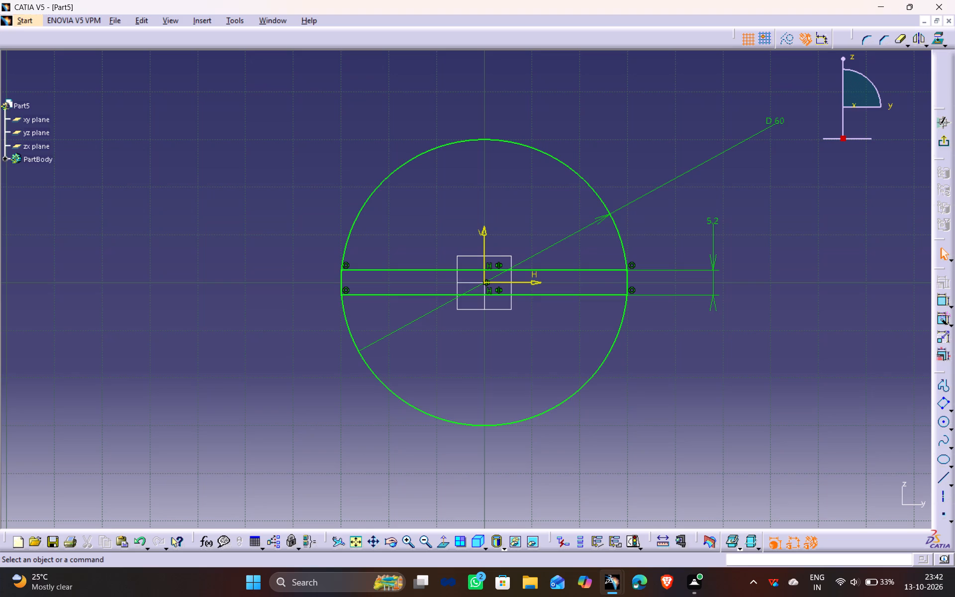
Sketch a vertical line about 14 mm long, downward from the lower chord near its left end and past the circle.
{"action": "middle_click_drag", "start_coordinate": [516, 223], "coordinate": [516, 255]}
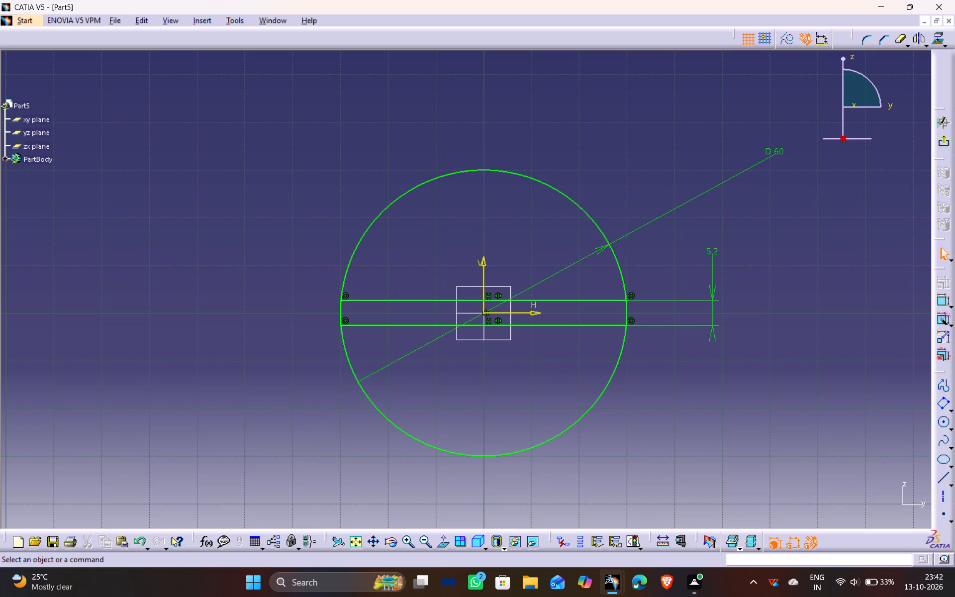
{"action": "middle_click_drag", "start_coordinate": [403, 426], "coordinate": [401, 404], "text": "ctrl"}
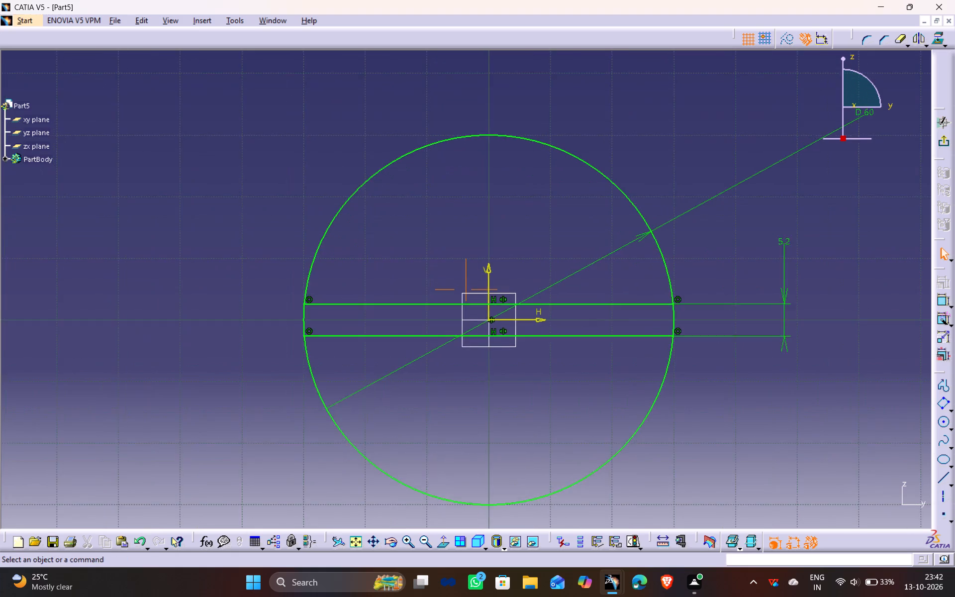
{"action": "middle_click_drag", "start_coordinate": [401, 403], "coordinate": [433, 350]}
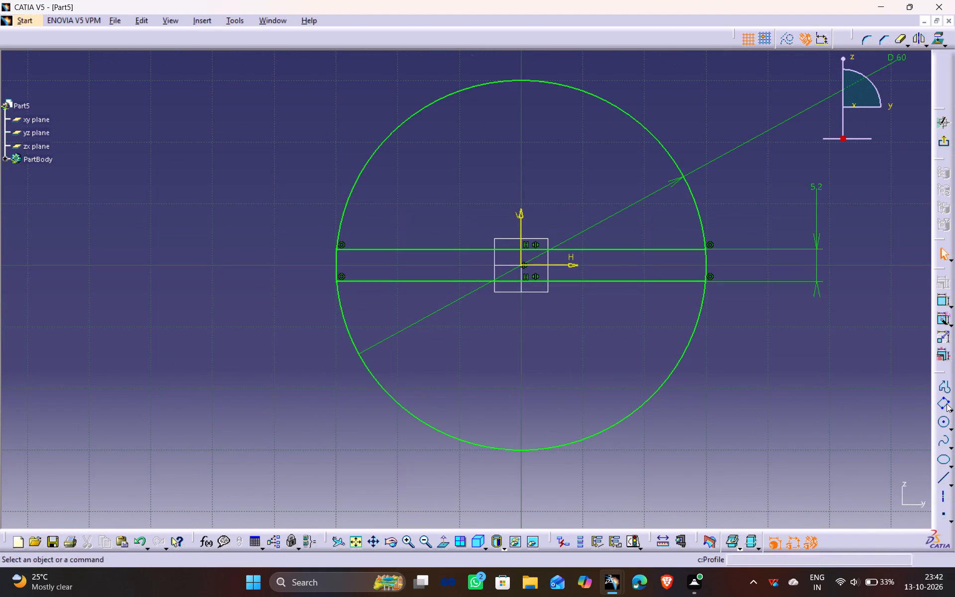
{"action": "left_click", "coordinate": [943, 478]}
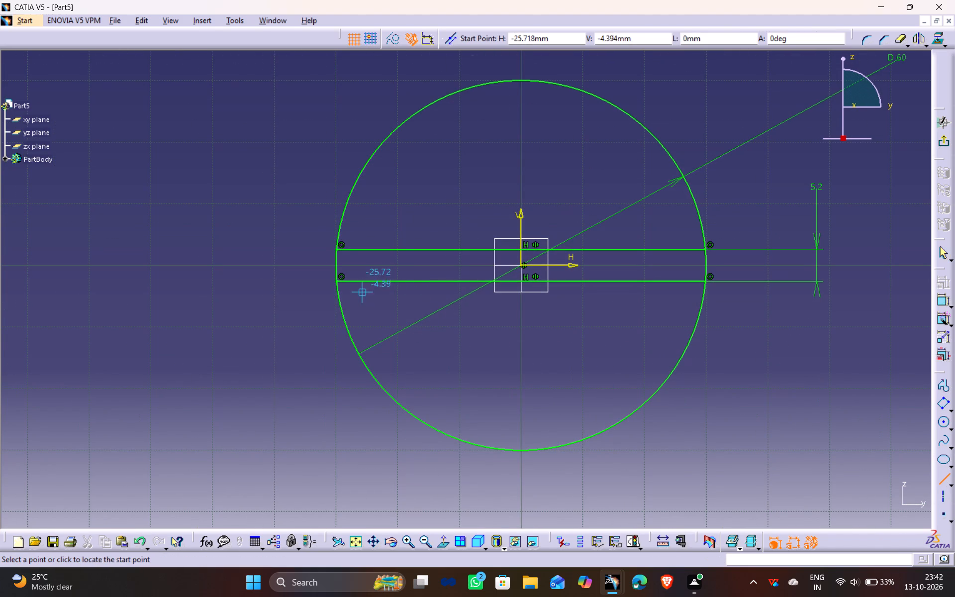
{"action": "left_click", "coordinate": [346, 282]}
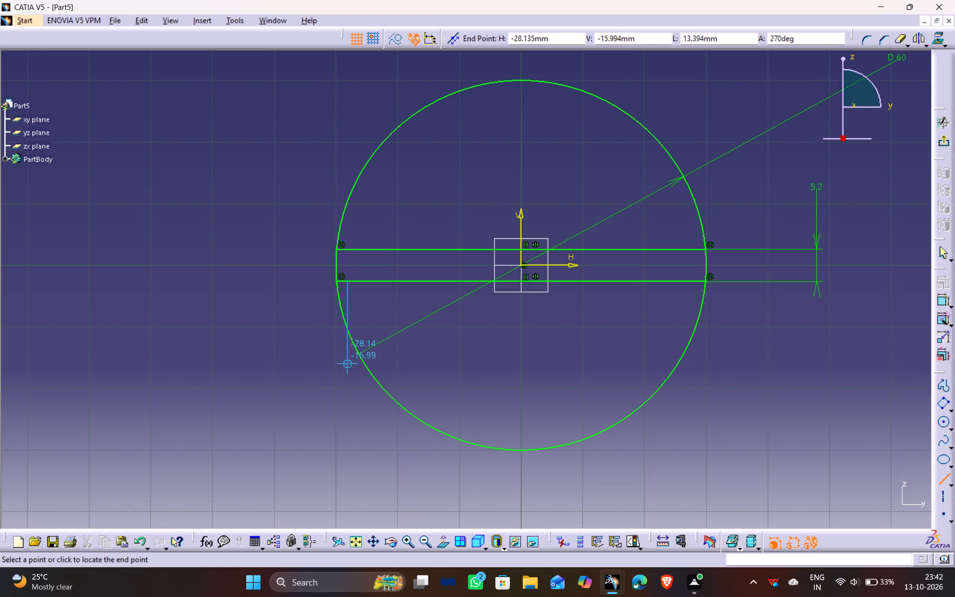
{"action": "left_click", "coordinate": [347, 371]}
Constrain the vertical line's length to 10 mm.
{"action": "left_click", "coordinate": [941, 304]}
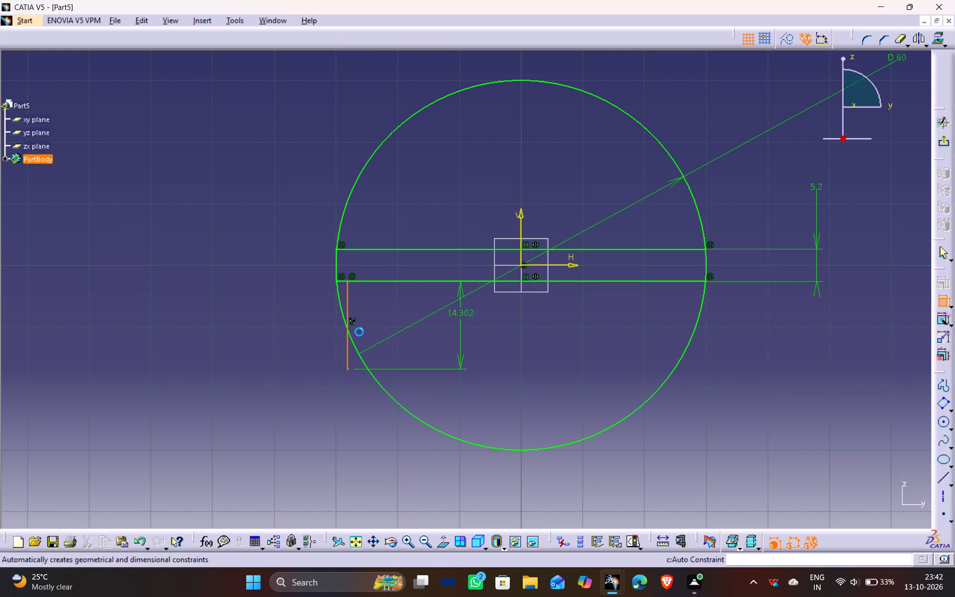
{"action": "left_click", "coordinate": [287, 325]}
{"action": "double_click", "coordinate": [290, 319]}
{"action": "type", "text": "10"}
{"action": "key", "text": "Return"}
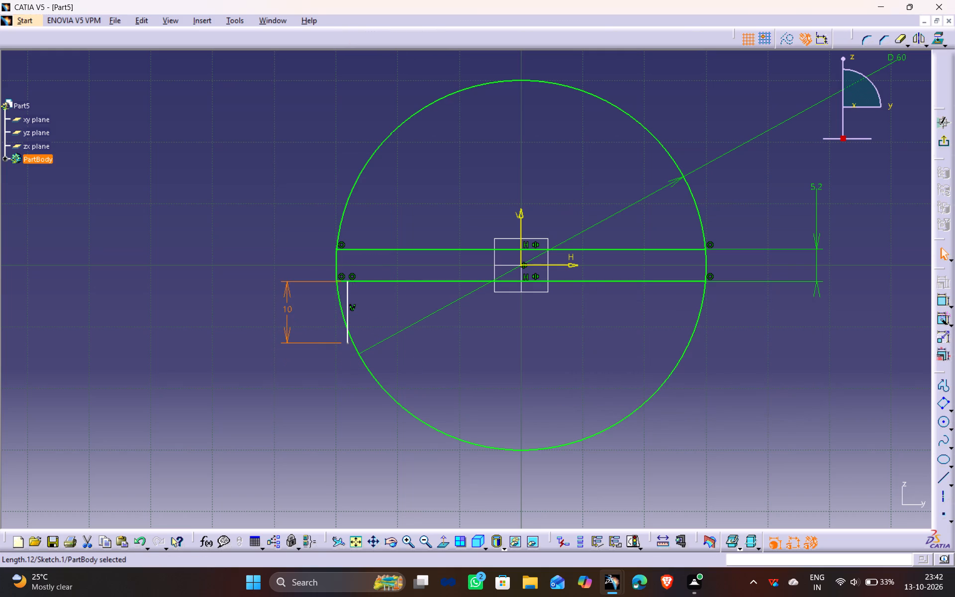
Make the vertical line's lower endpoint coincident with the circle.
{"action": "middle_click_drag", "start_coordinate": [315, 426], "coordinate": [320, 365], "text": "ctrl"}
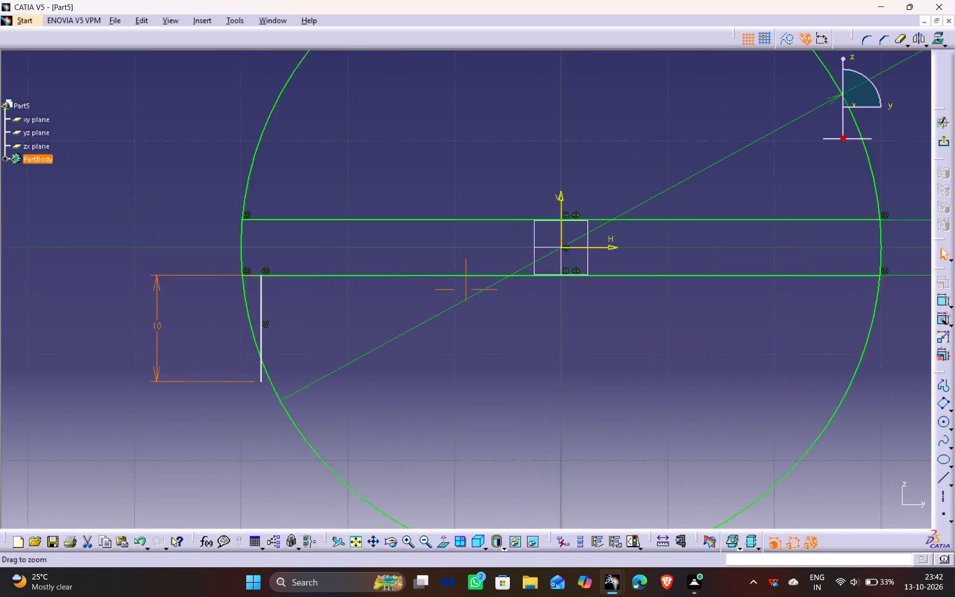
{"action": "middle_click_drag", "start_coordinate": [320, 365], "coordinate": [320, 344], "text": "ctrl"}
{"action": "middle_click_drag", "start_coordinate": [234, 307], "coordinate": [250, 304]}
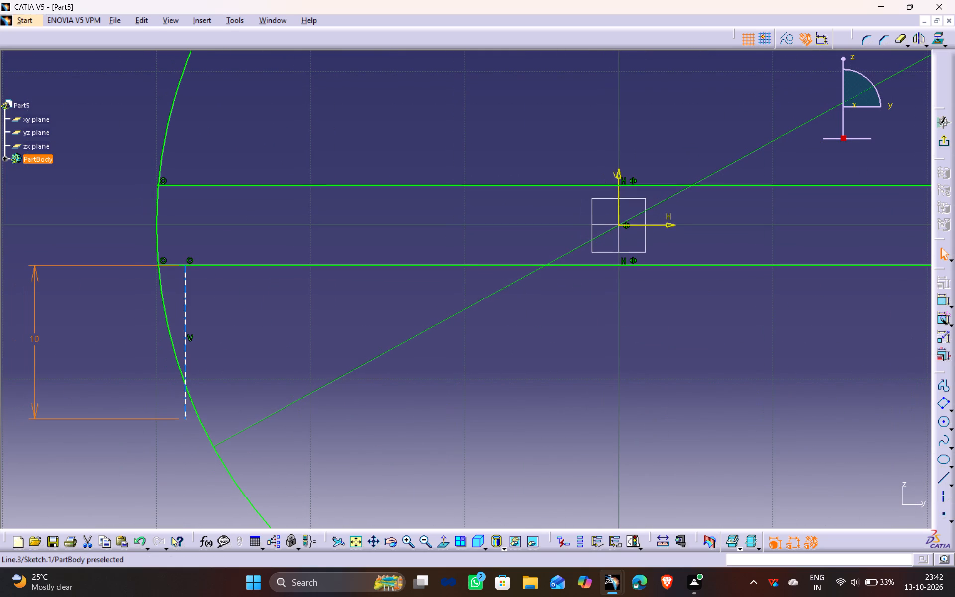
{"action": "left_click", "coordinate": [186, 417]}
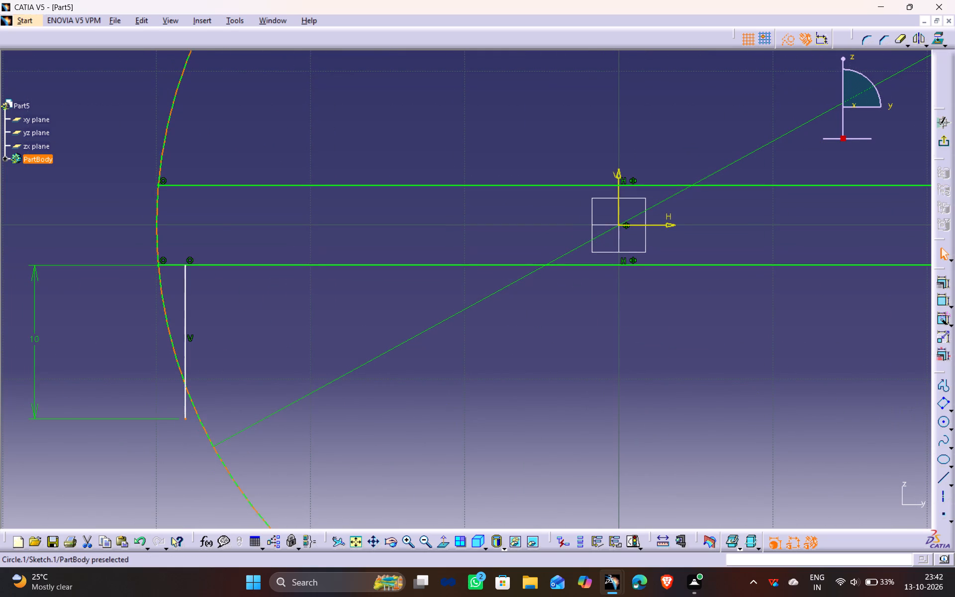
{"action": "left_click", "coordinate": [202, 422], "text": "ctrl"}
{"action": "left_click", "coordinate": [943, 276]}
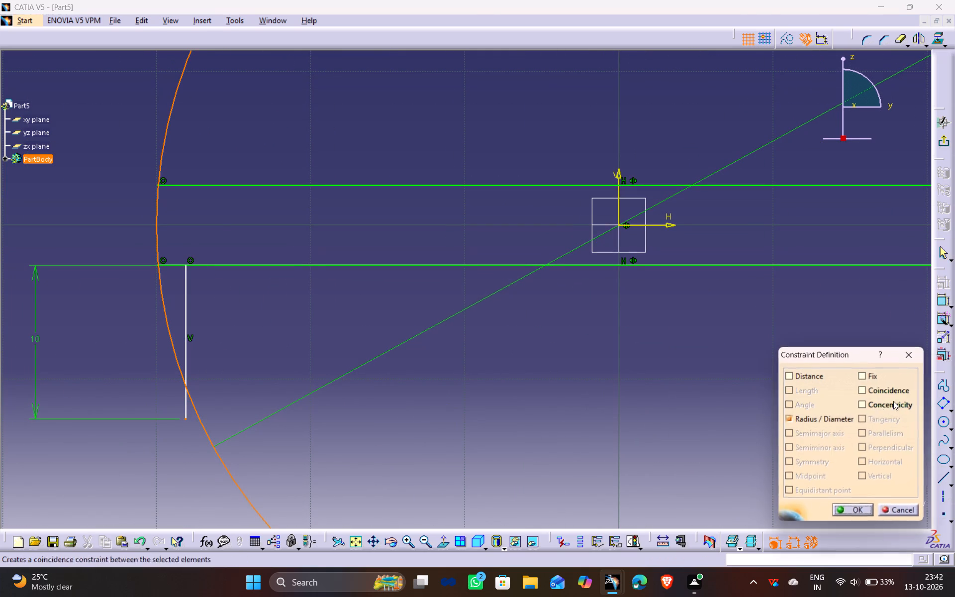
{"action": "left_click", "coordinate": [888, 389]}
{"action": "left_click", "coordinate": [858, 508]}
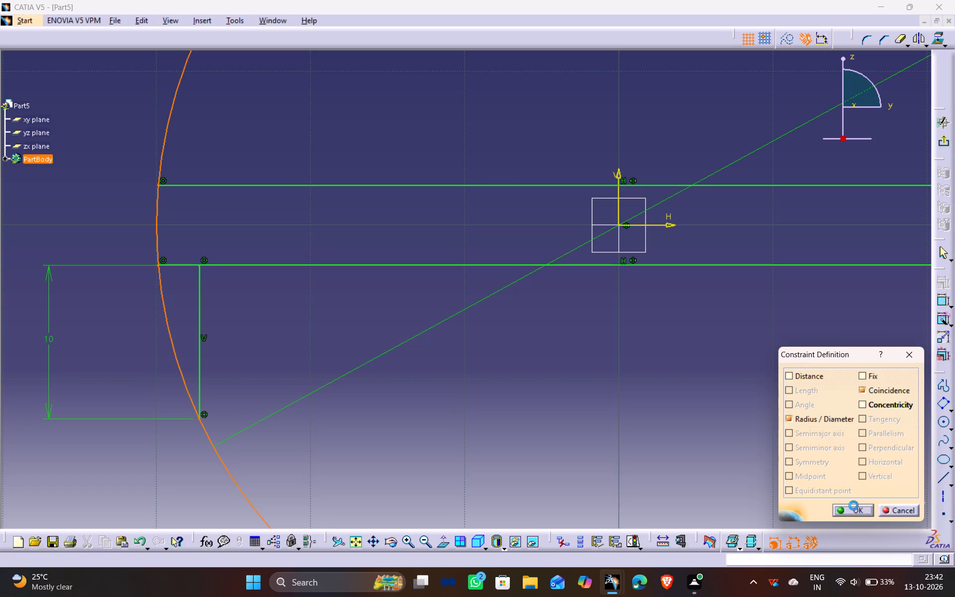
Delete the coincidence constraint between the vertical line's upper endpoint and the lower chord.
{"action": "left_click", "coordinate": [561, 430]}
{"action": "middle_click_drag", "start_coordinate": [389, 136], "coordinate": [376, 223], "text": "ctrl"}
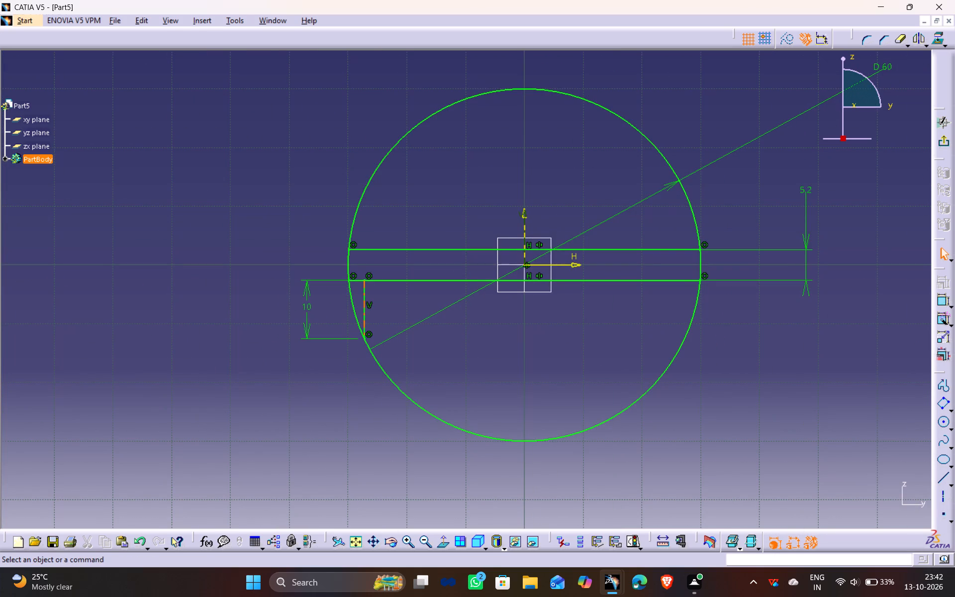
{"action": "left_click", "coordinate": [366, 306]}
{"action": "left_click", "coordinate": [426, 307]}
{"action": "left_click", "coordinate": [363, 292]}
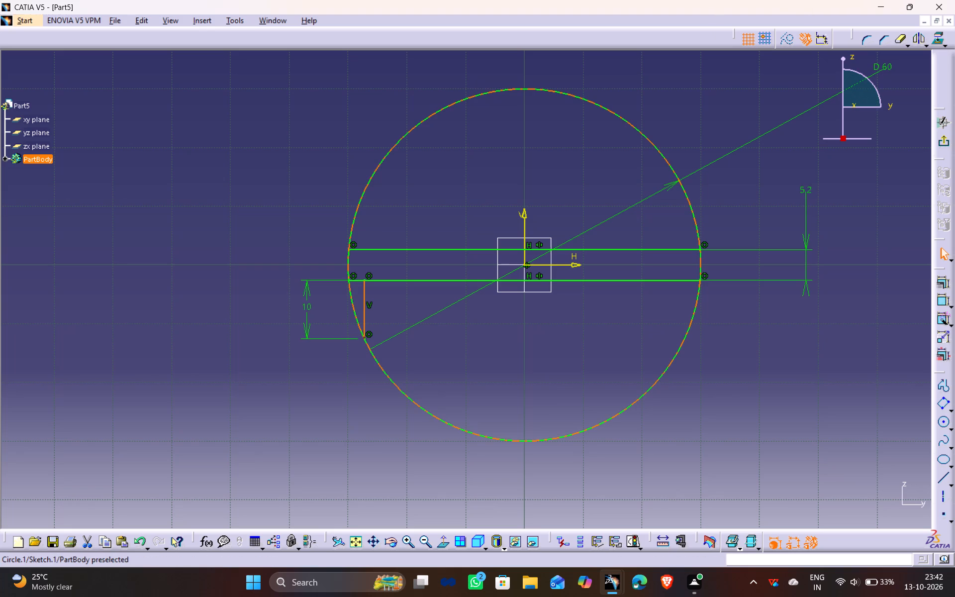
{"action": "left_click_drag", "start_coordinate": [363, 280], "coordinate": [363, 278]}
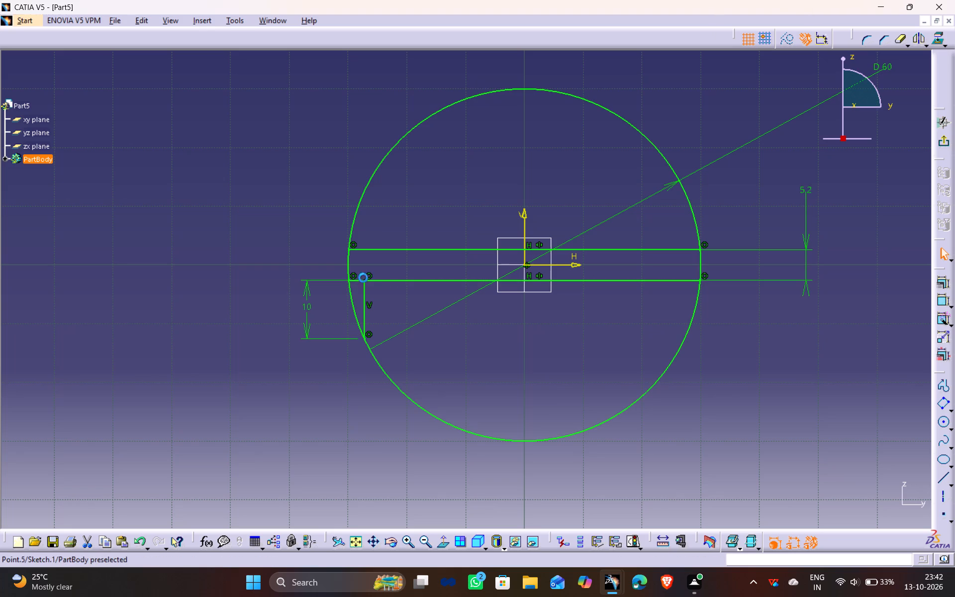
{"action": "left_click_drag", "start_coordinate": [363, 278], "coordinate": [362, 273]}
{"action": "left_click", "coordinate": [369, 274]}
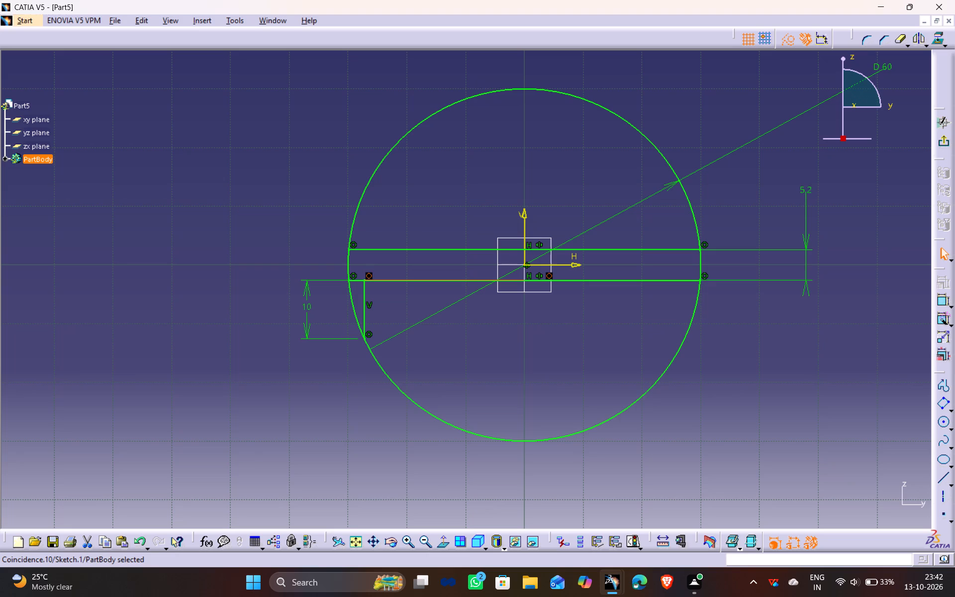
{"action": "key", "text": "Delete"}
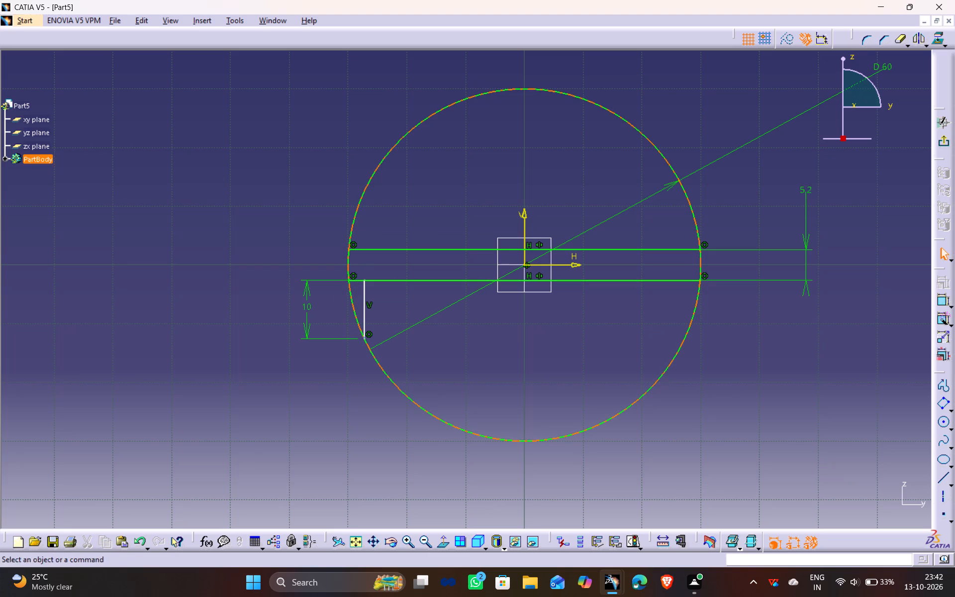
Move the vertical line's upper endpoint above the lower chord and make it coincident with the horizontal axis.
{"action": "left_click_drag", "start_coordinate": [366, 301], "coordinate": [367, 289]}
{"action": "left_click", "coordinate": [369, 272]}
{"action": "left_click", "coordinate": [358, 273]}
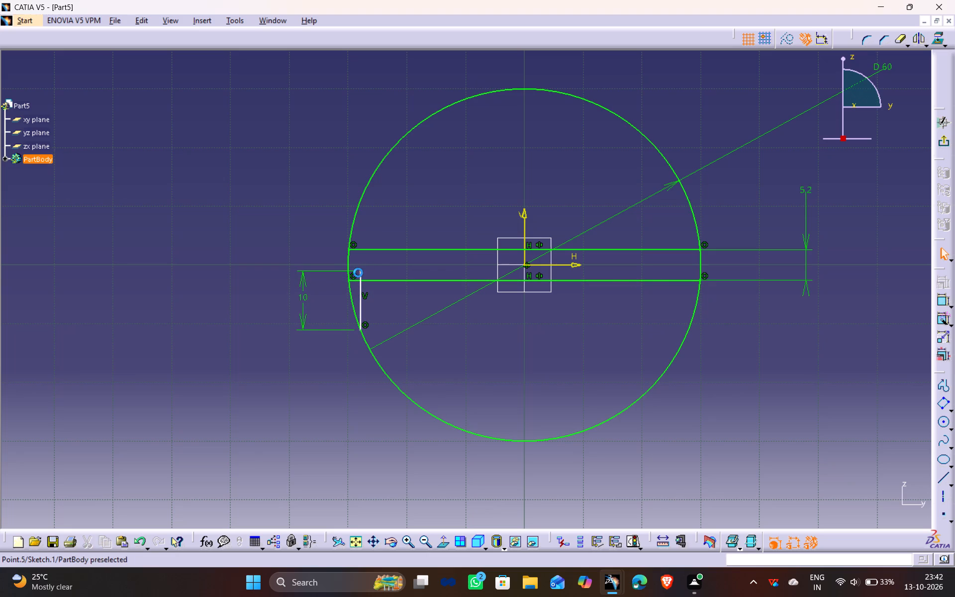
{"action": "left_click", "coordinate": [578, 266], "text": "ctrl"}
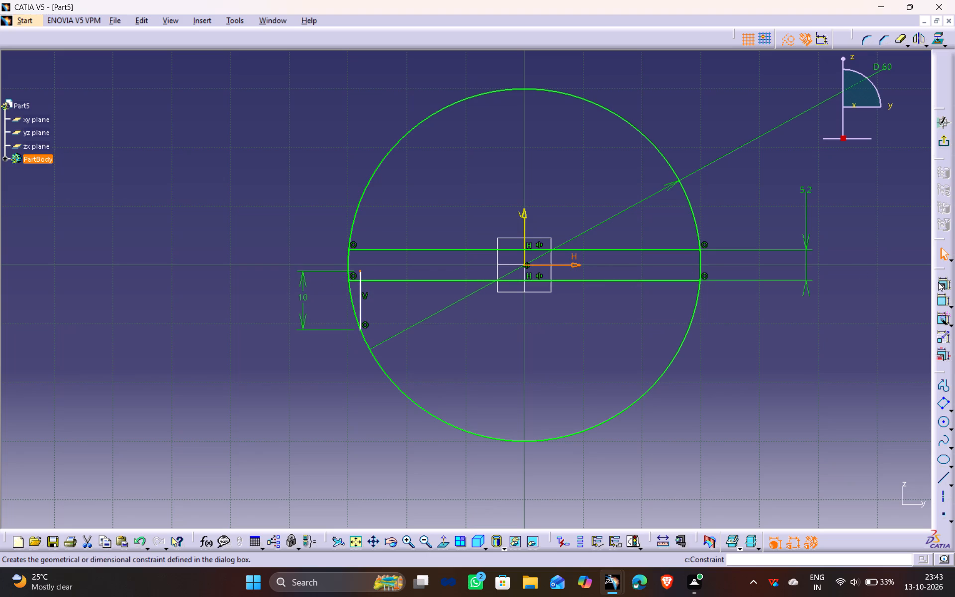
{"action": "left_click", "coordinate": [938, 282]}
{"action": "left_click", "coordinate": [890, 389]}
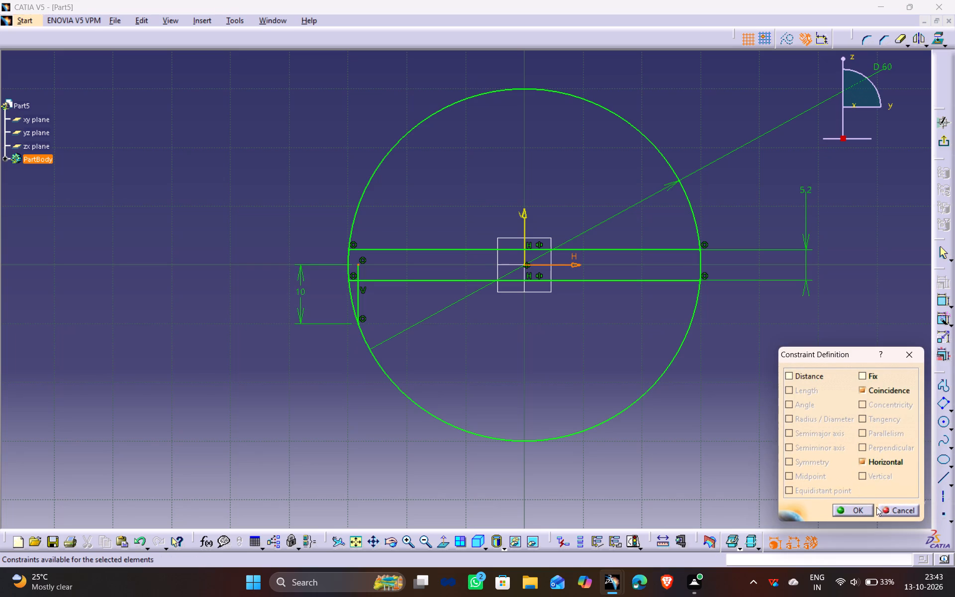
{"action": "left_click", "coordinate": [849, 504]}
{"action": "left_click", "coordinate": [538, 378]}
Mirror the 10 mm vertical line about the sketch's vertical axis.
{"action": "middle_click_drag", "start_coordinate": [448, 310], "coordinate": [448, 310]}
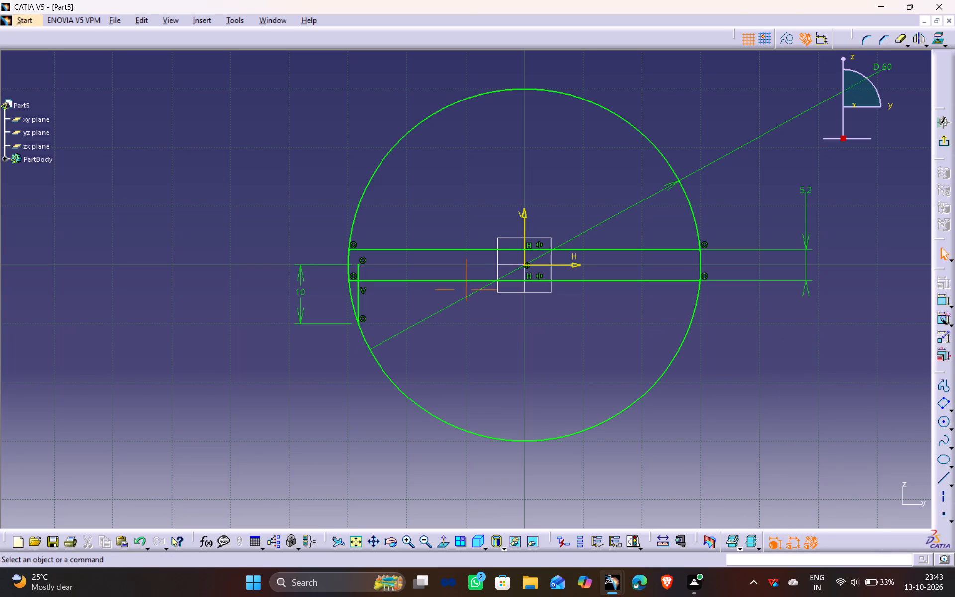
{"action": "middle_click_drag", "start_coordinate": [448, 310], "coordinate": [453, 321]}
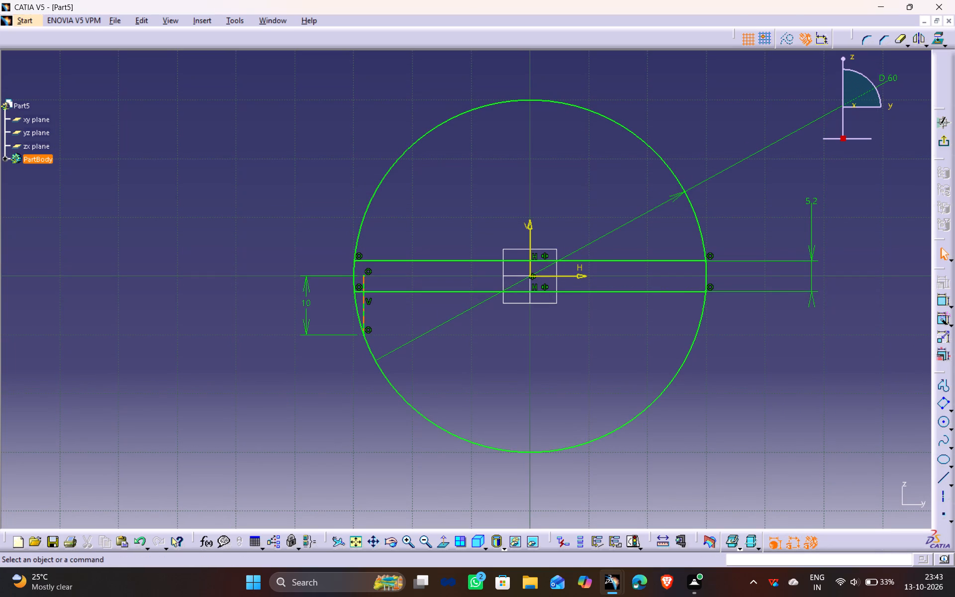
{"action": "left_click", "coordinate": [363, 311]}
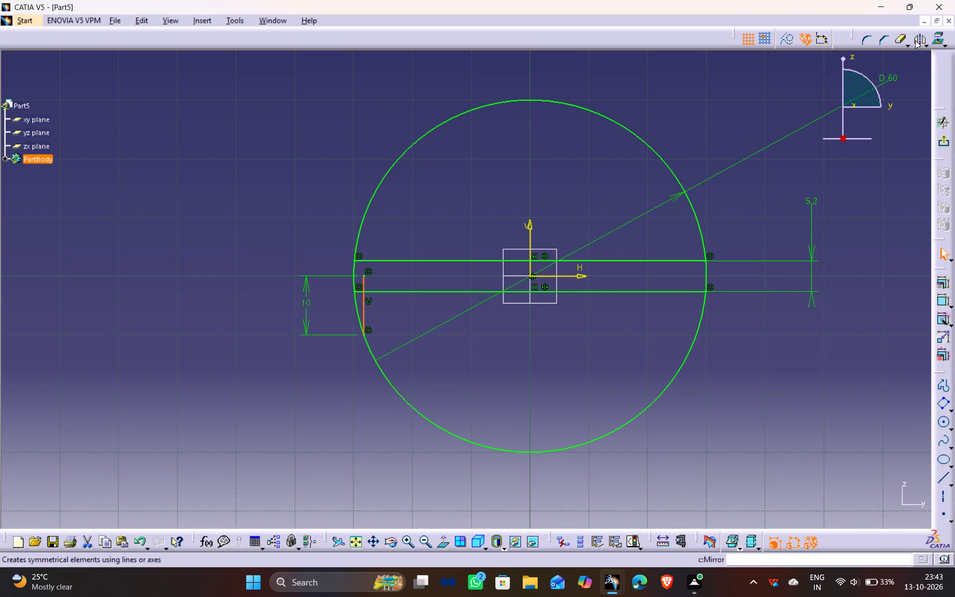
{"action": "left_click", "coordinate": [916, 39]}
{"action": "left_click", "coordinate": [531, 226]}
{"action": "left_click", "coordinate": [635, 128]}
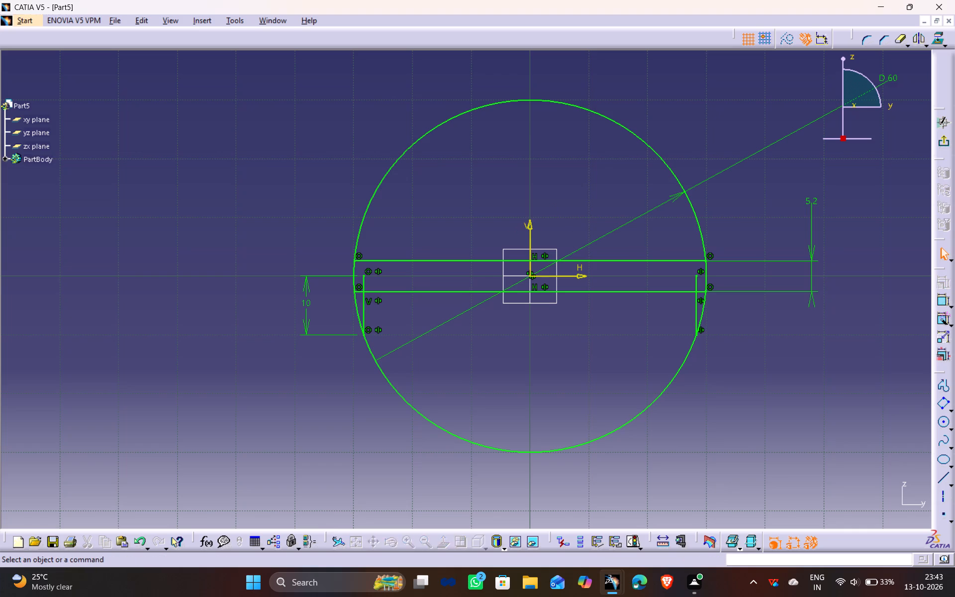
Mirror both vertical lines about the sketch's horizontal axis.
{"action": "left_click", "coordinate": [366, 308]}
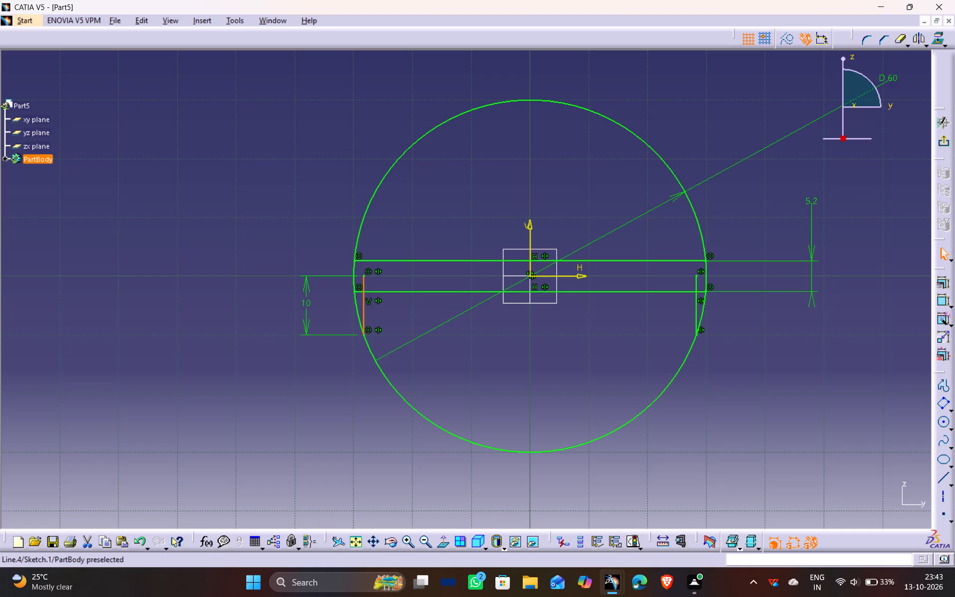
{"action": "left_click", "coordinate": [696, 299], "text": "ctrl"}
{"action": "left_click", "coordinate": [916, 36]}
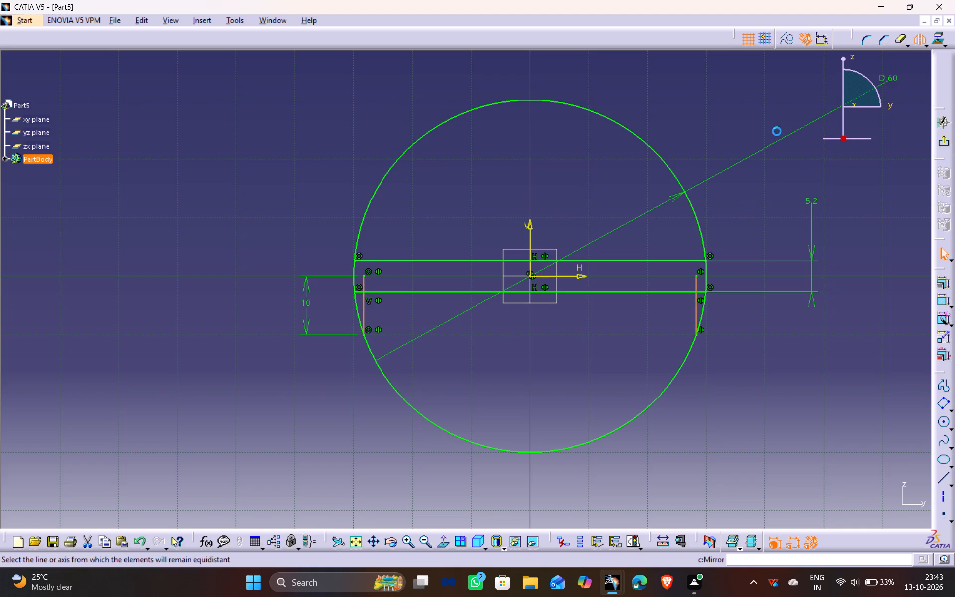
{"action": "left_click", "coordinate": [583, 273]}
{"action": "left_click", "coordinate": [563, 205]}
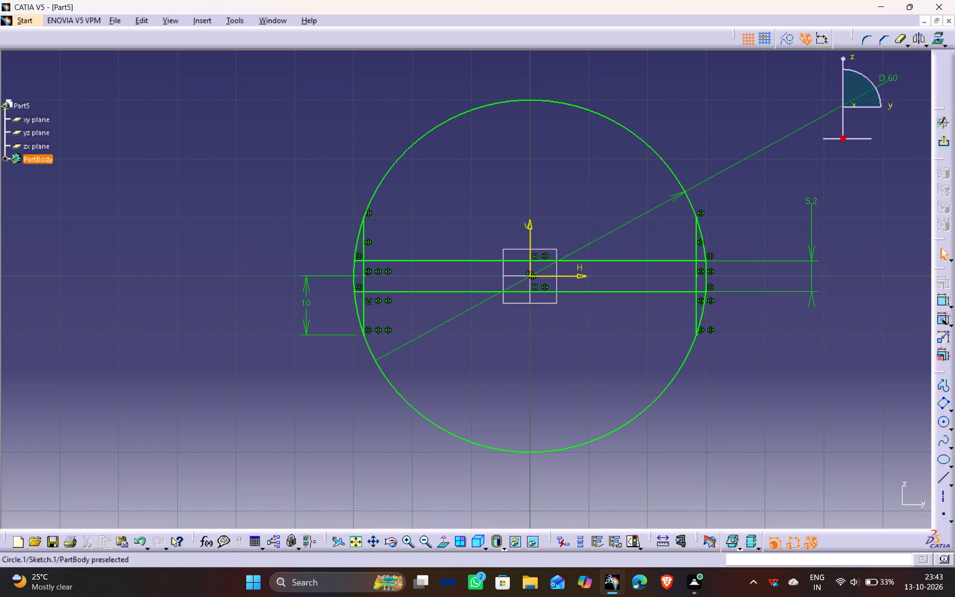
Trim the circle's right arc from the upper end of the right vertical line down to the lower chord.
{"action": "middle_click_drag", "start_coordinate": [763, 287], "coordinate": [687, 269], "text": "ctrl"}
{"action": "middle_click_drag", "start_coordinate": [806, 386], "coordinate": [713, 325]}
{"action": "middle_click_drag", "start_coordinate": [693, 409], "coordinate": [686, 331], "text": "ctrl"}
{"action": "middle_click_drag", "start_coordinate": [761, 228], "coordinate": [276, 448]}
{"action": "middle_click_drag", "start_coordinate": [438, 311], "coordinate": [441, 343], "text": "ctrl"}
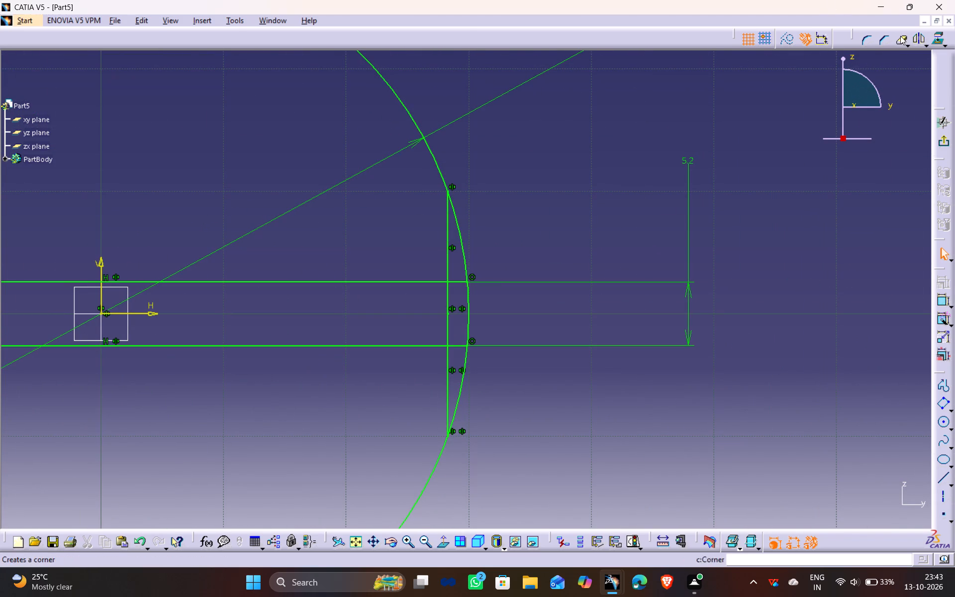
{"action": "left_click", "coordinate": [900, 37]}
{"action": "left_click", "coordinate": [464, 251]}
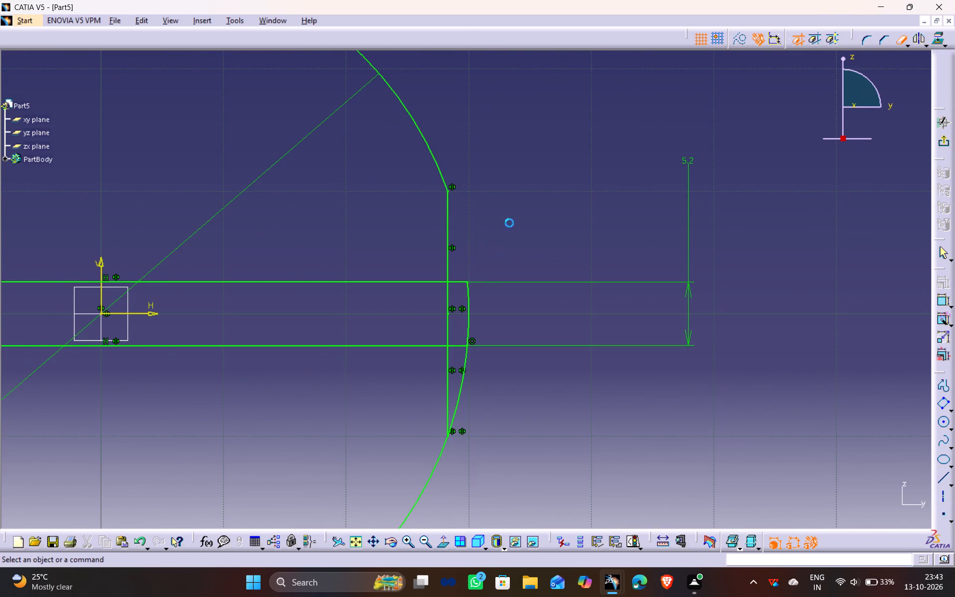
{"action": "left_click", "coordinate": [904, 45]}
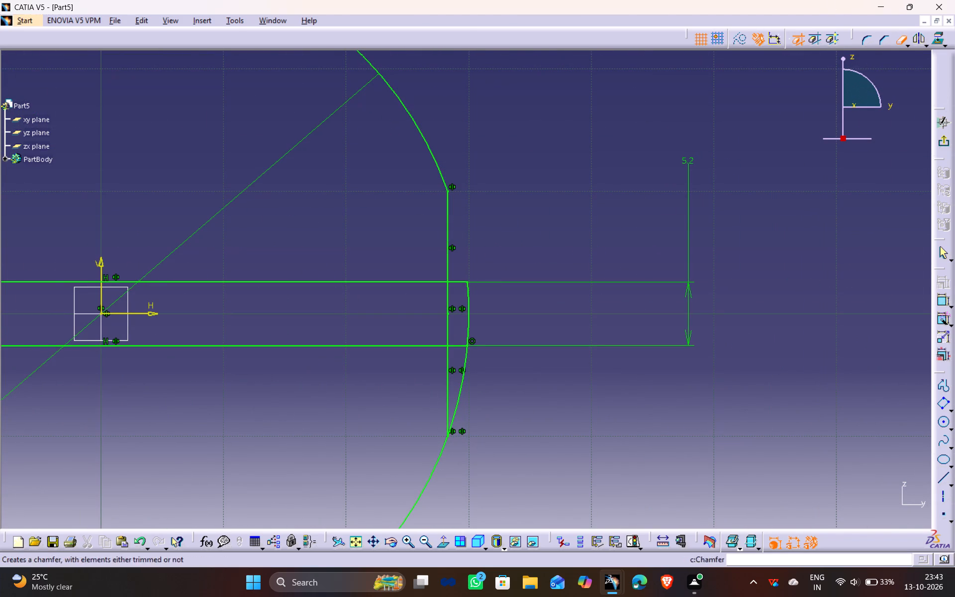
{"action": "left_click", "coordinate": [467, 316]}
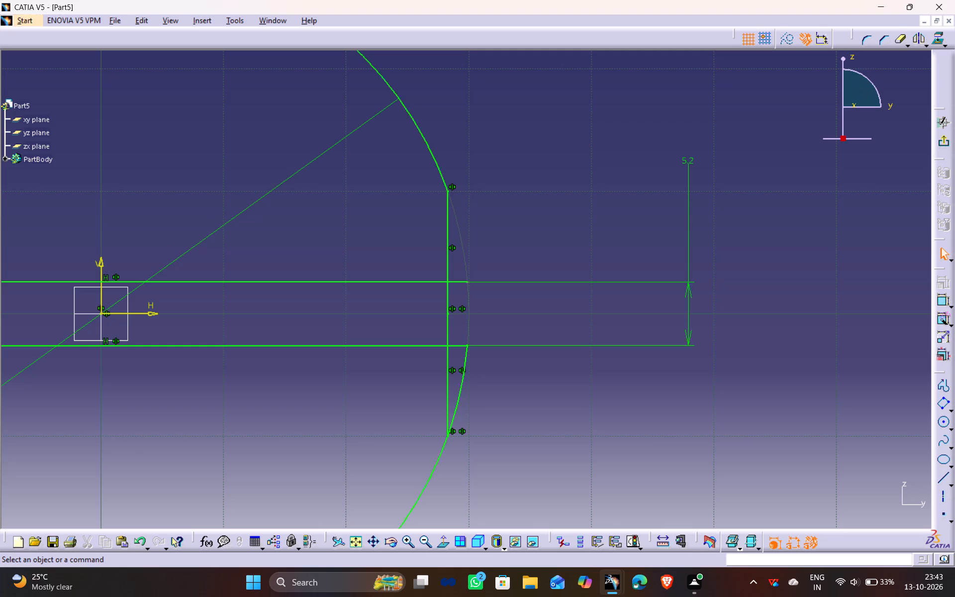
Trim the upper chord's overhang beyond the right vertical line and the parts of the right vertical lines between the chords.
{"action": "left_click", "coordinate": [901, 42]}
{"action": "left_click", "coordinate": [455, 280]}
{"action": "left_click", "coordinate": [901, 42]}
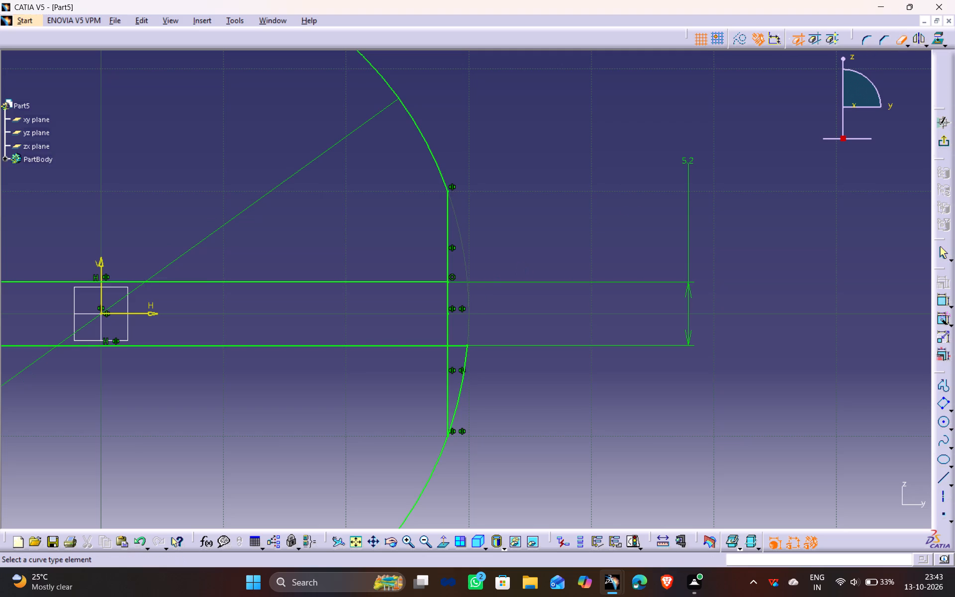
{"action": "left_click", "coordinate": [446, 312]}
{"action": "left_click", "coordinate": [447, 302]}
{"action": "middle_click_drag", "start_coordinate": [537, 295], "coordinate": [622, 289]}
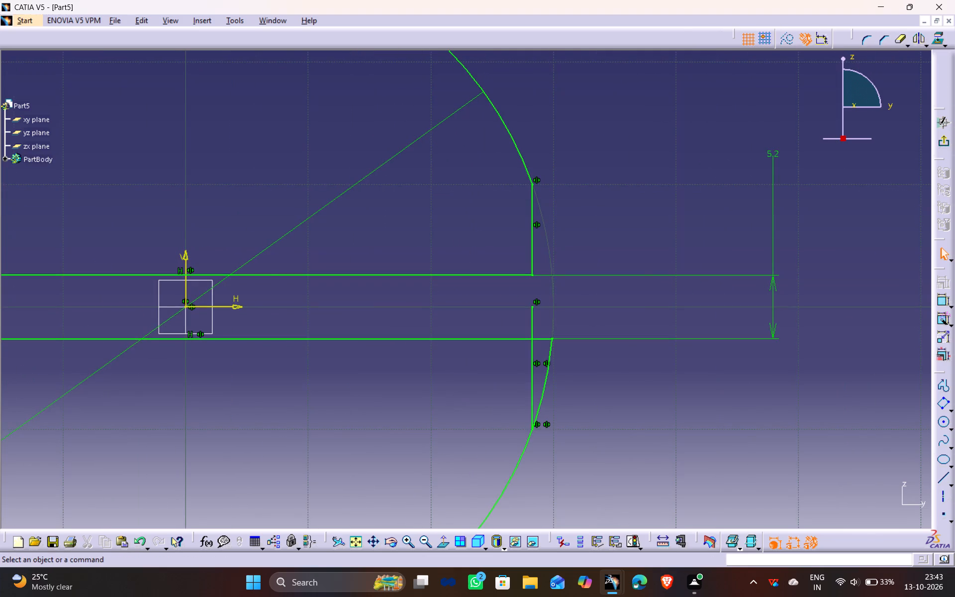
{"action": "middle_click_drag", "start_coordinate": [578, 230], "coordinate": [584, 267], "text": "ctrl"}
{"action": "left_click", "coordinate": [902, 44]}
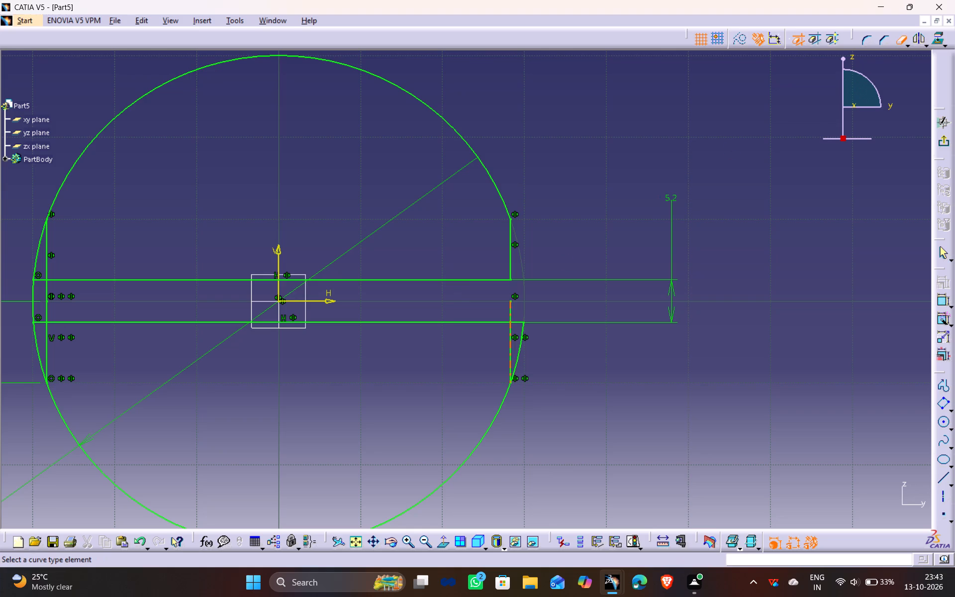
{"action": "left_click", "coordinate": [507, 310]}
{"action": "left_click", "coordinate": [508, 311]}
{"action": "left_click", "coordinate": [508, 309]}
Trim the circle's left arc from the upper end of the left vertical line down to the lower chord.
{"action": "left_click", "coordinate": [900, 39]}
{"action": "middle_click_drag", "start_coordinate": [272, 419], "coordinate": [484, 408]}
{"action": "left_click", "coordinate": [244, 280]}
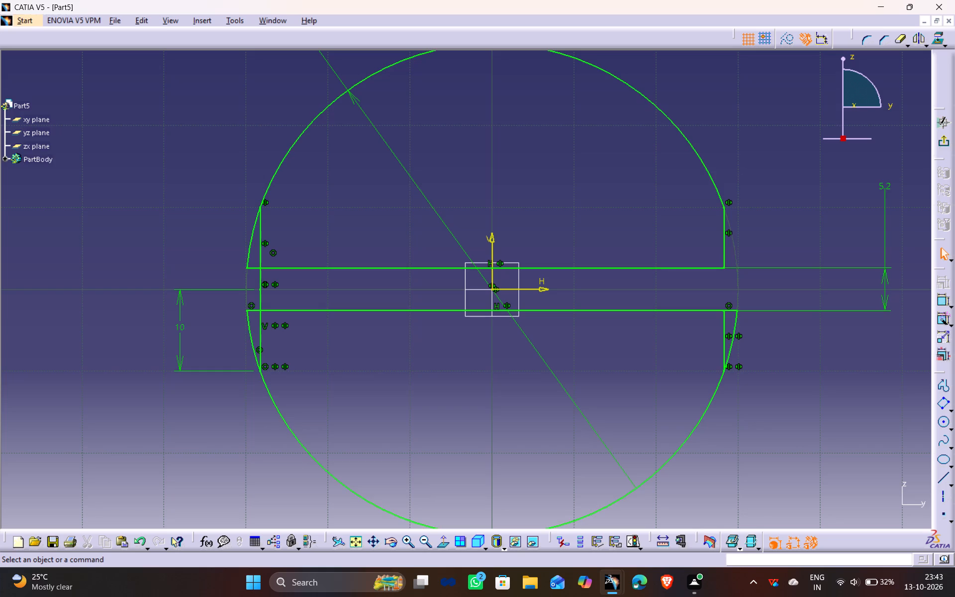
{"action": "left_click", "coordinate": [897, 39]}
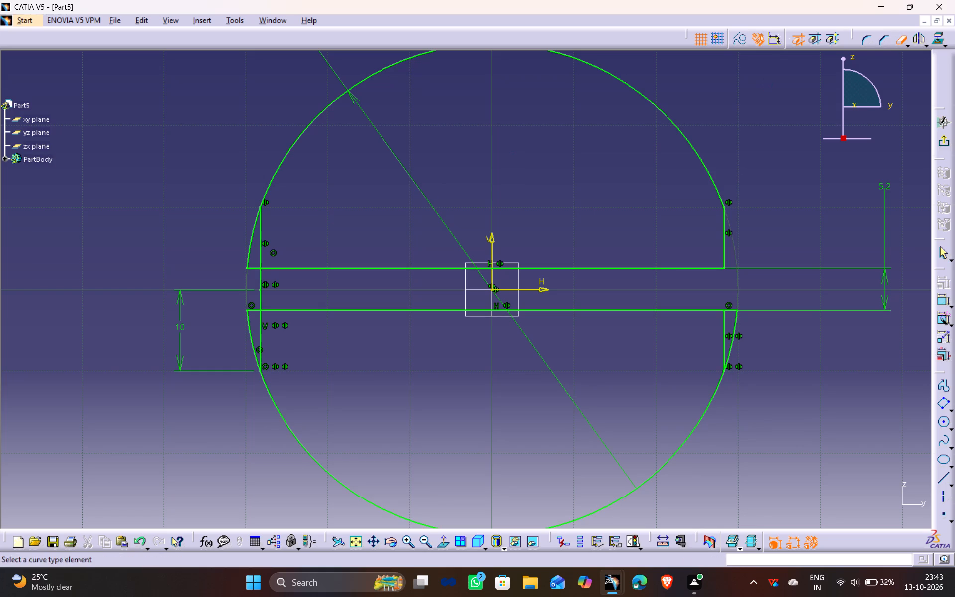
{"action": "left_click", "coordinate": [251, 241]}
Trim the upper chord's left overhang and the left vertical lines between the chords, converting the 10 mm length into a distance.
{"action": "scroll", "coordinate": [284, 295], "scroll_direction": "down", "scroll_amount": 1}
{"action": "middle_click_drag", "start_coordinate": [283, 294], "coordinate": [527, 297]}
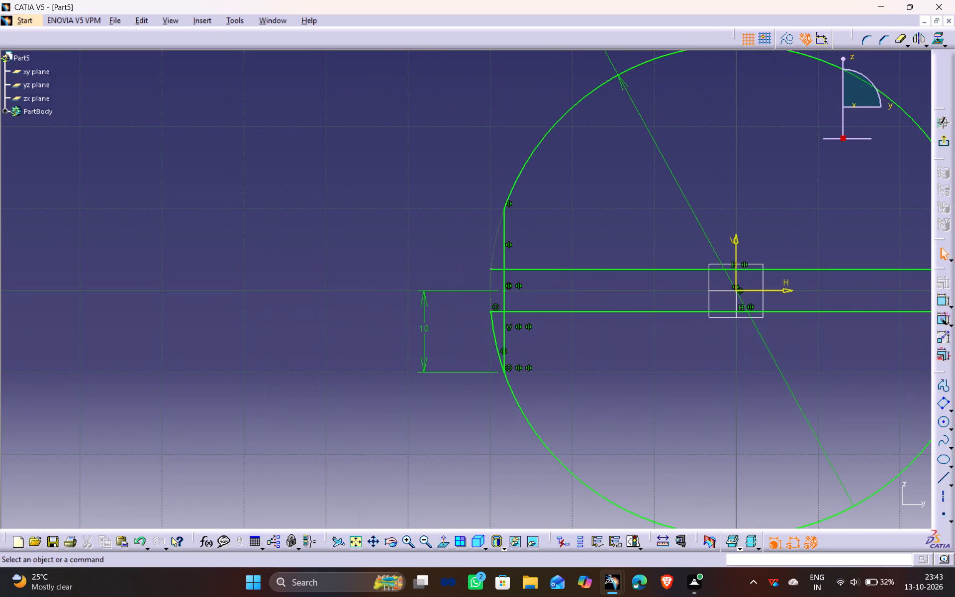
{"action": "left_click", "coordinate": [897, 41]}
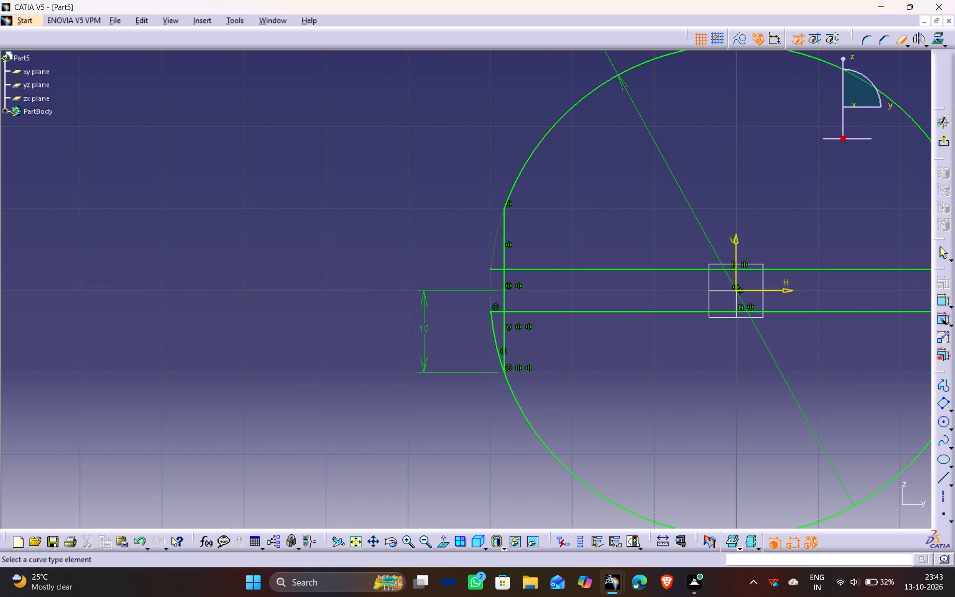
{"action": "left_click", "coordinate": [496, 271]}
{"action": "left_click", "coordinate": [494, 268]}
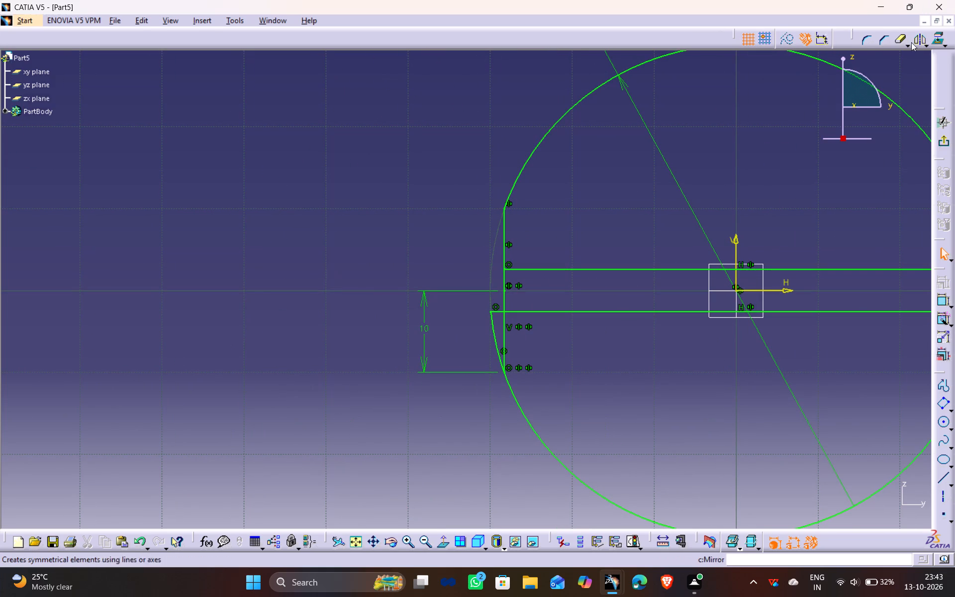
{"action": "left_click", "coordinate": [900, 41]}
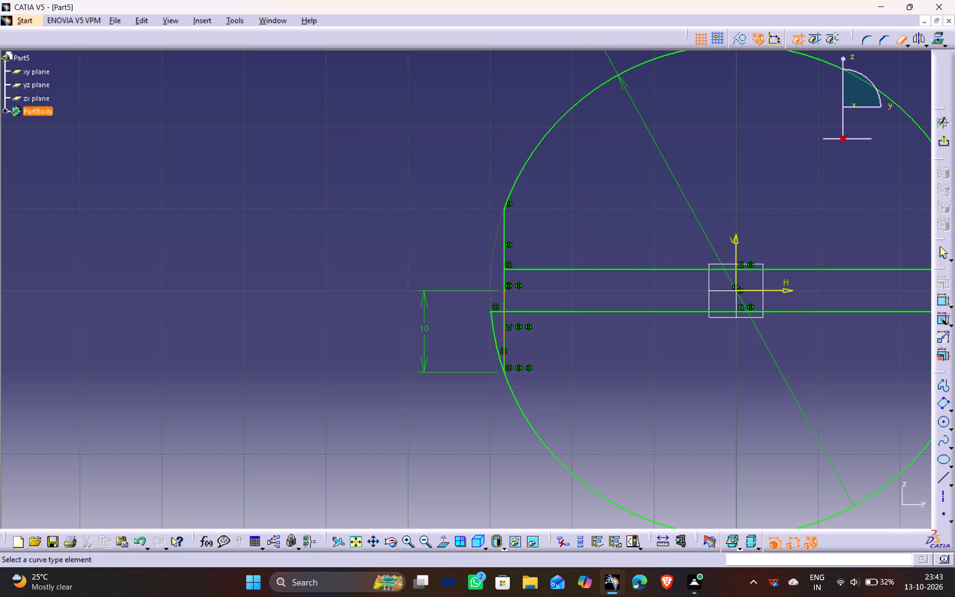
{"action": "left_click", "coordinate": [505, 282]}
{"action": "left_click", "coordinate": [899, 38]}
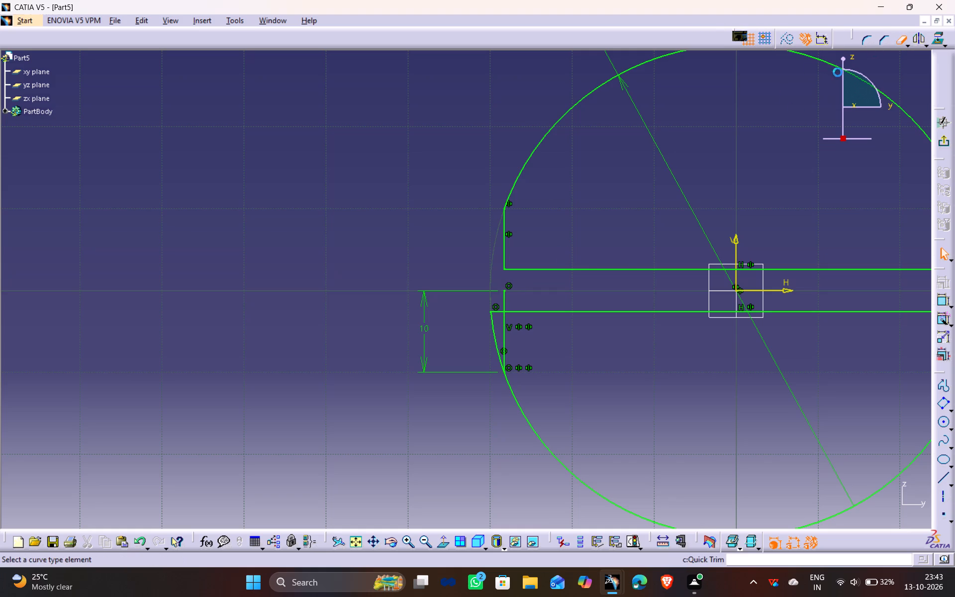
{"action": "left_click", "coordinate": [506, 300]}
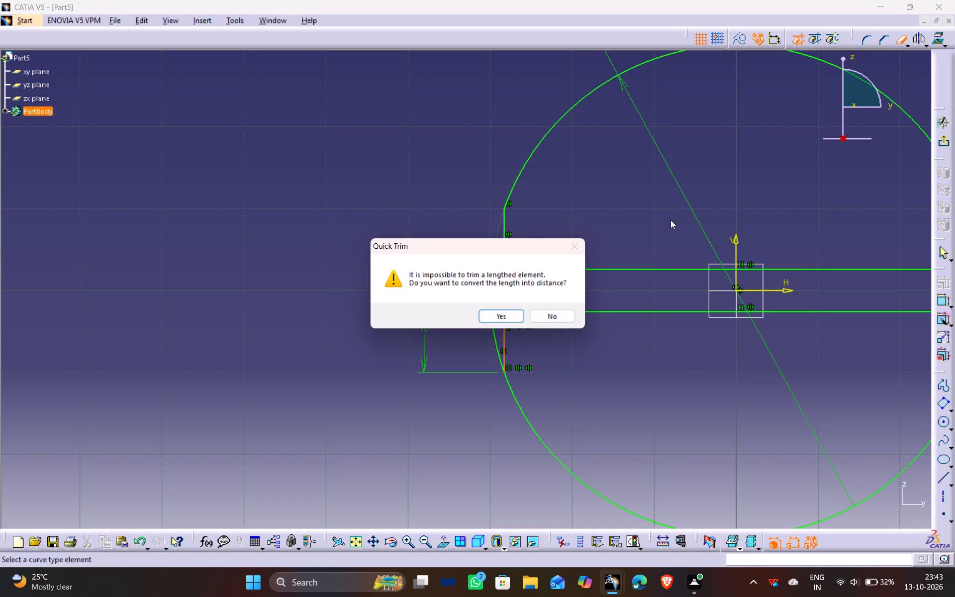
{"action": "left_click", "coordinate": [495, 316]}
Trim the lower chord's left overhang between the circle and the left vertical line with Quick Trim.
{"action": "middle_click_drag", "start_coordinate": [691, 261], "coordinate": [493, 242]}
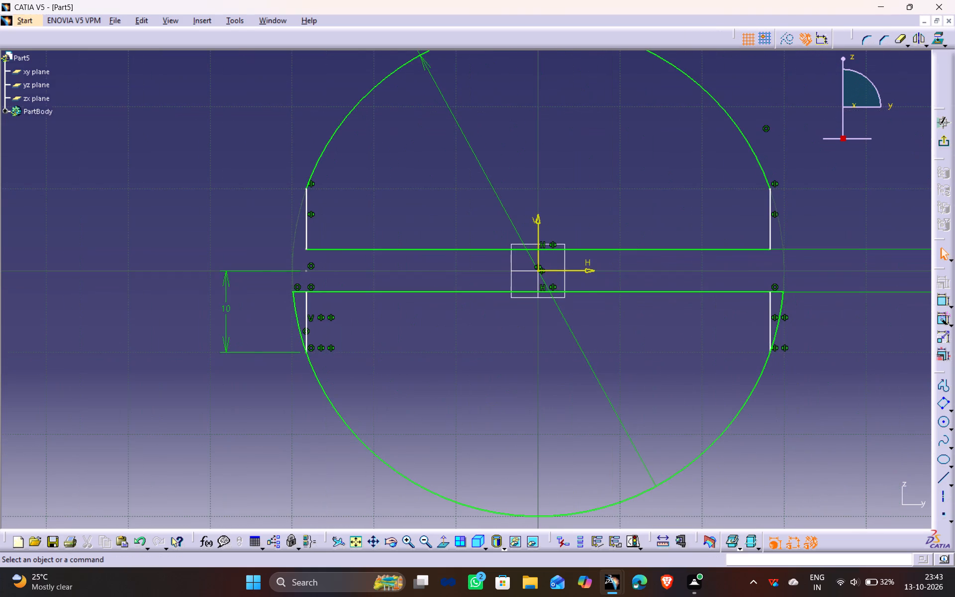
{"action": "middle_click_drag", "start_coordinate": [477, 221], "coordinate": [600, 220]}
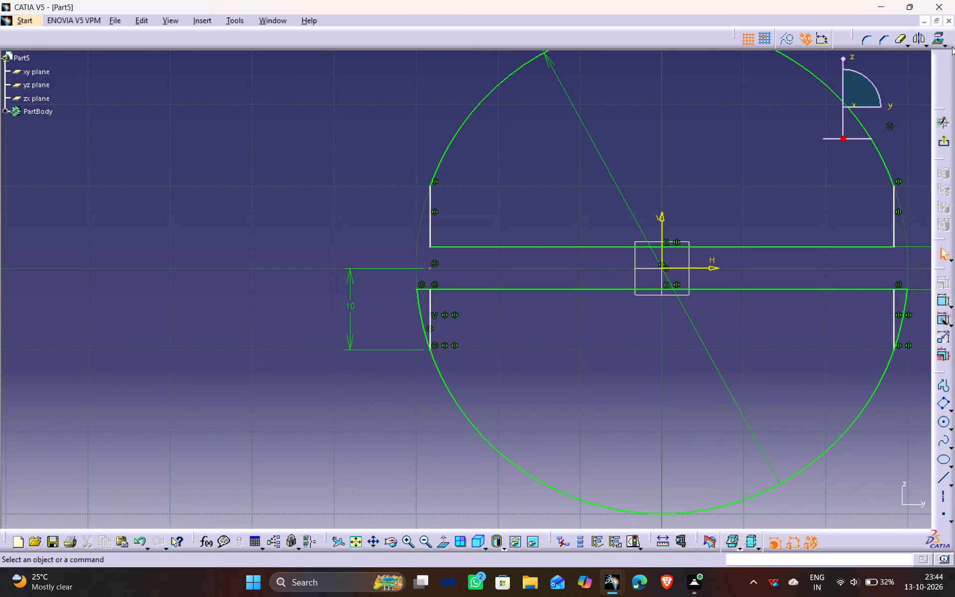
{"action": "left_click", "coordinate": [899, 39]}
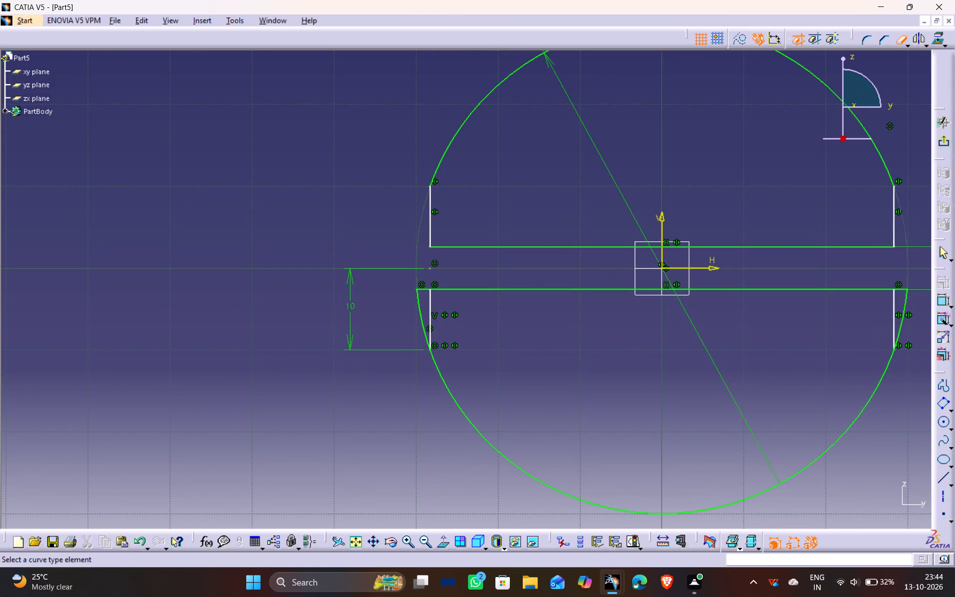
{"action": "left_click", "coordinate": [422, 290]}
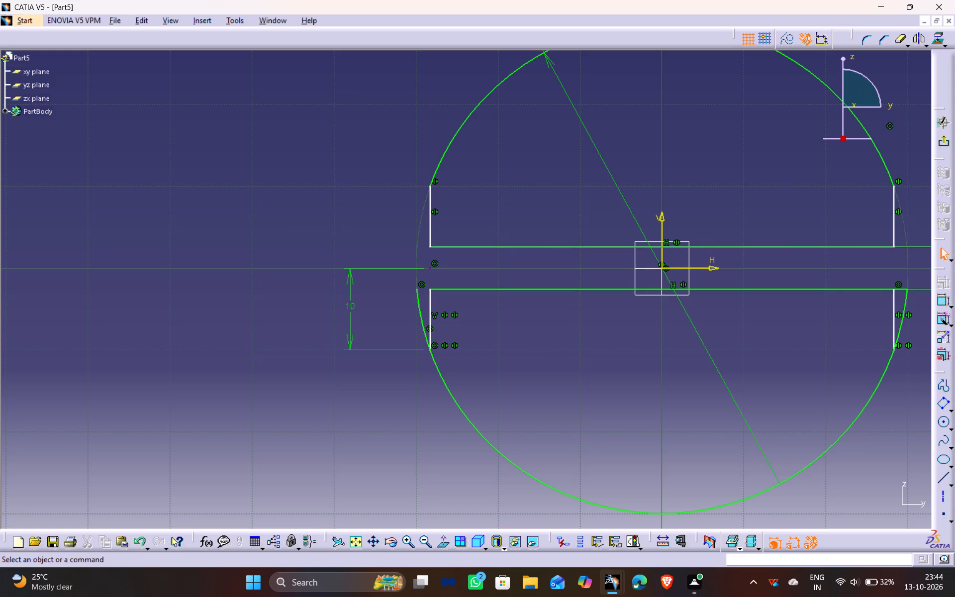
Delete the 10 mm dimension beside the profile's left side and the leftover point where the left vertical line met the horizontal axis.
{"action": "left_click", "coordinate": [349, 304]}
{"action": "key", "text": "Delete"}
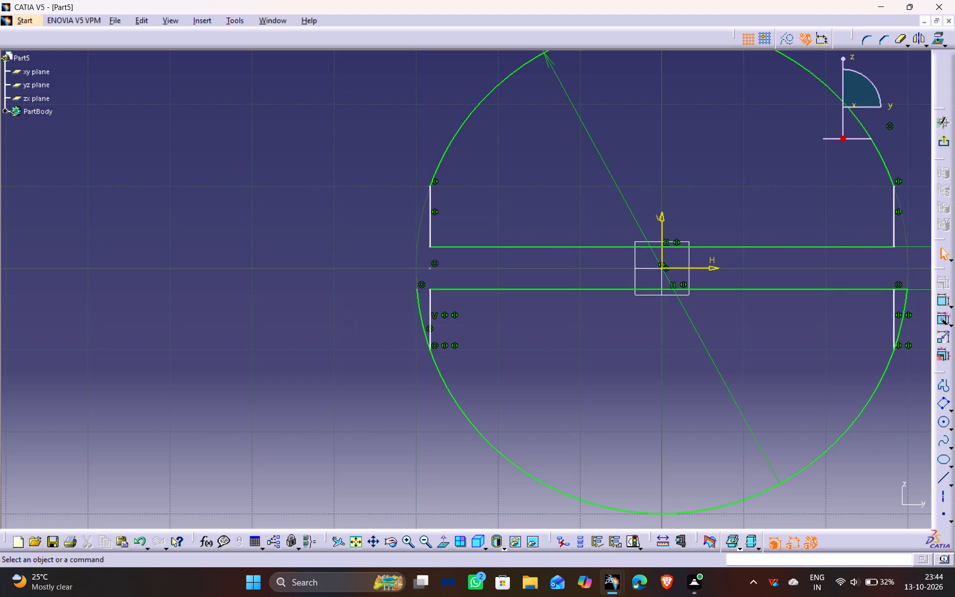
{"action": "middle_click_drag", "start_coordinate": [510, 203], "coordinate": [436, 256]}
{"action": "left_click", "coordinate": [354, 321]}
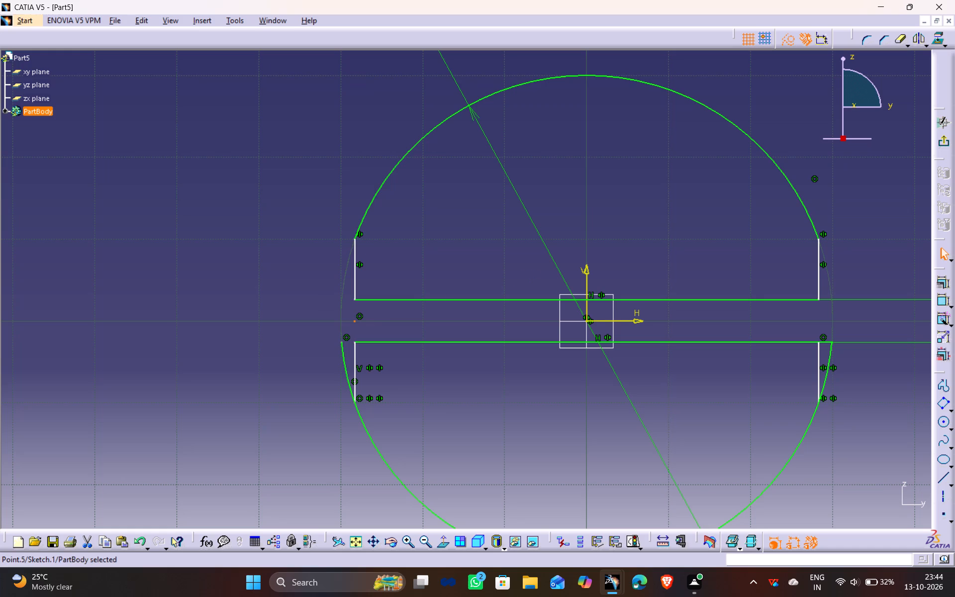
{"action": "key", "text": "Delete"}
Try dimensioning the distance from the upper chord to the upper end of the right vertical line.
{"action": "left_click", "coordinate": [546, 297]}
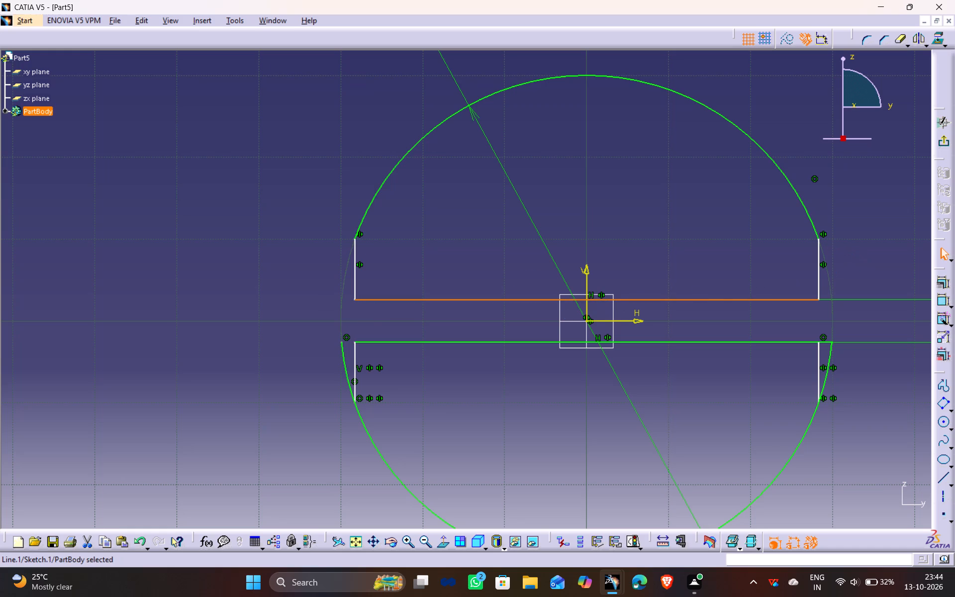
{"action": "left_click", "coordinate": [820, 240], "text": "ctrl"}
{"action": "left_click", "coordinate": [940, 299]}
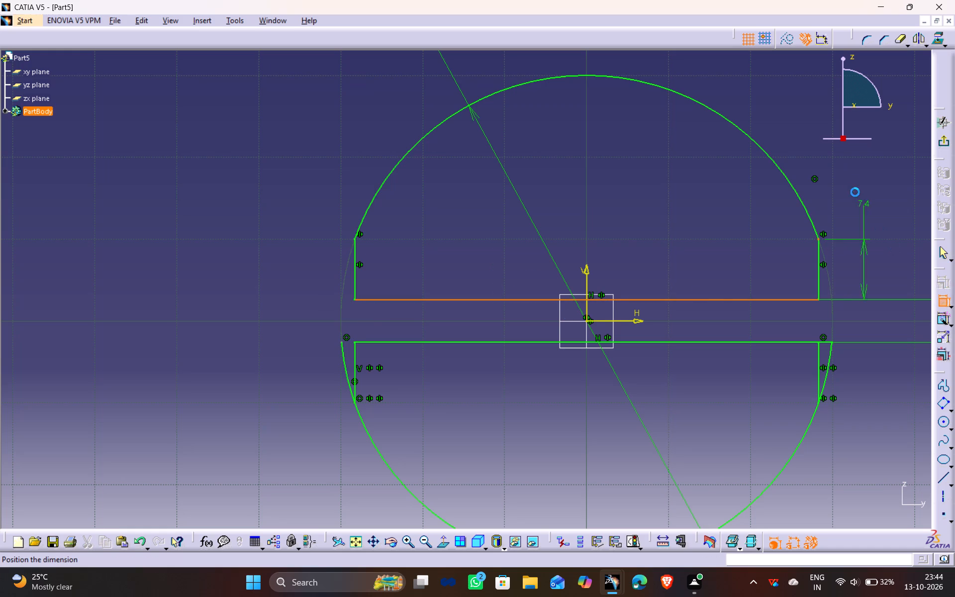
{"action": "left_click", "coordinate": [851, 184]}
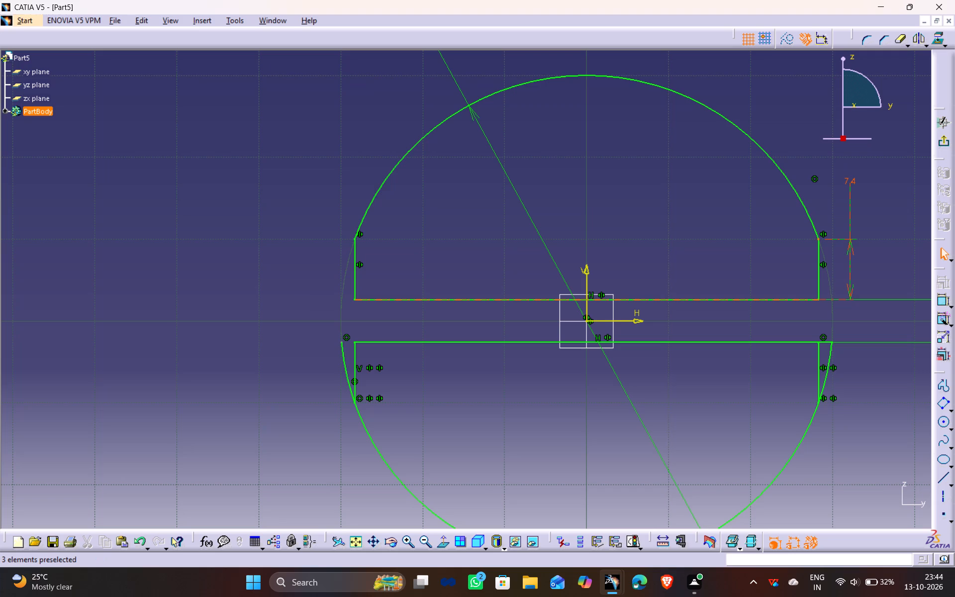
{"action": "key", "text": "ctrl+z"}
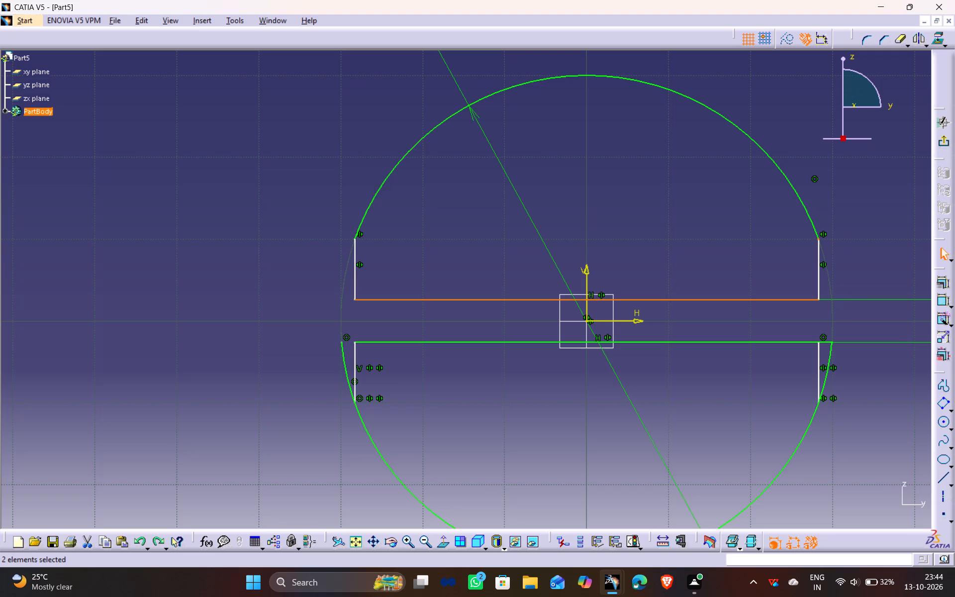
Dimension the height of the right vertical line's upper end above the sketch's horizontal axis.
{"action": "left_click", "coordinate": [723, 298]}
{"action": "left_click", "coordinate": [635, 322]}
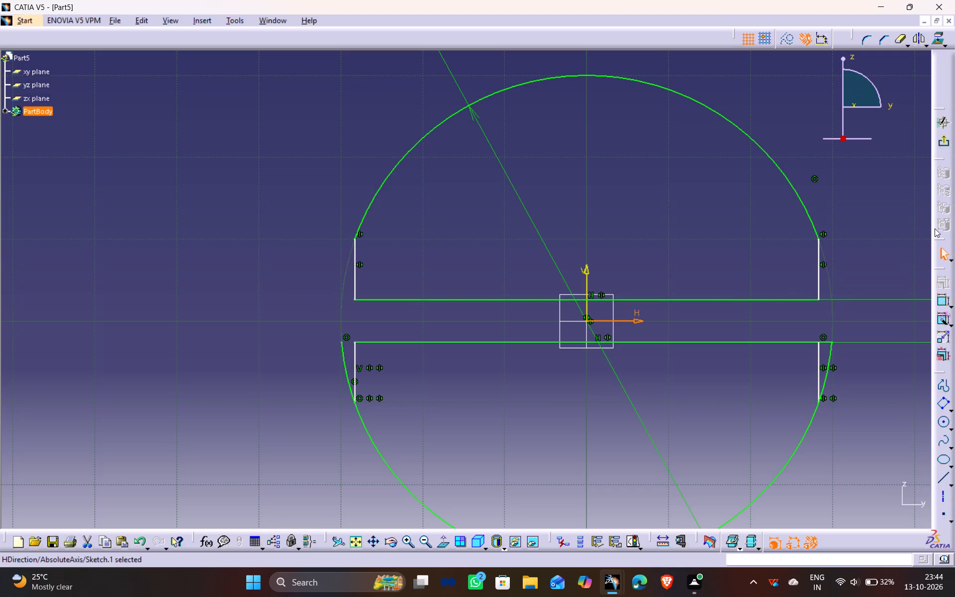
{"action": "left_click", "coordinate": [943, 297]}
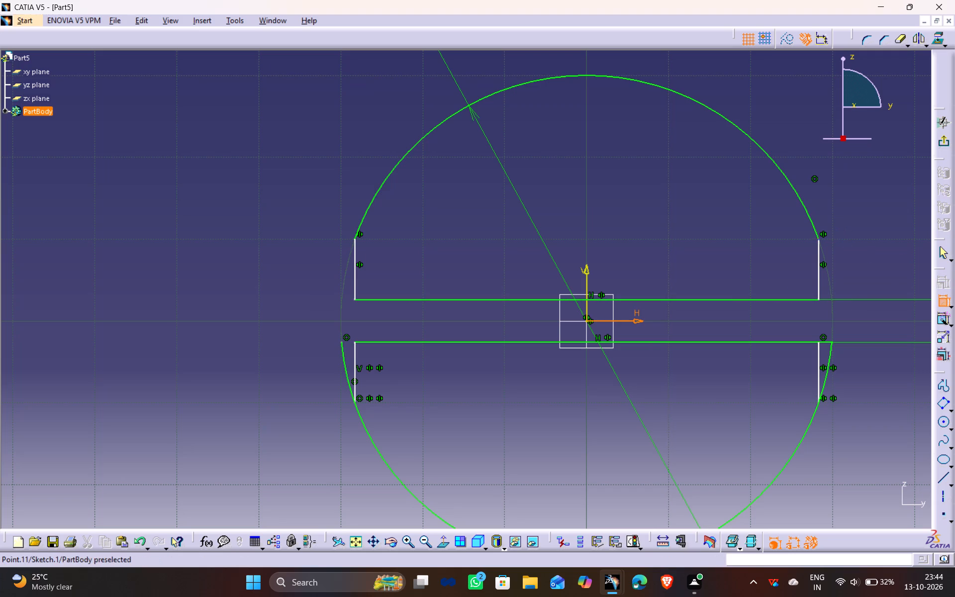
{"action": "left_click", "coordinate": [818, 237]}
{"action": "left_click", "coordinate": [864, 203]}
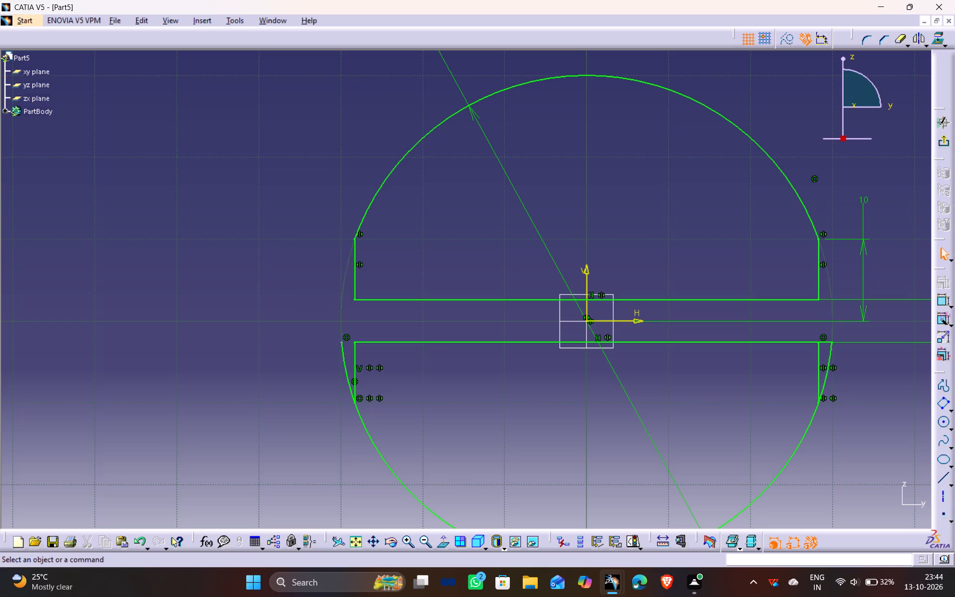
Delete the lower half of the profile, including its chord, short vertical lines and arc.
{"action": "left_click_drag", "start_coordinate": [285, 310], "coordinate": [891, 576], "text": "ctrl"}
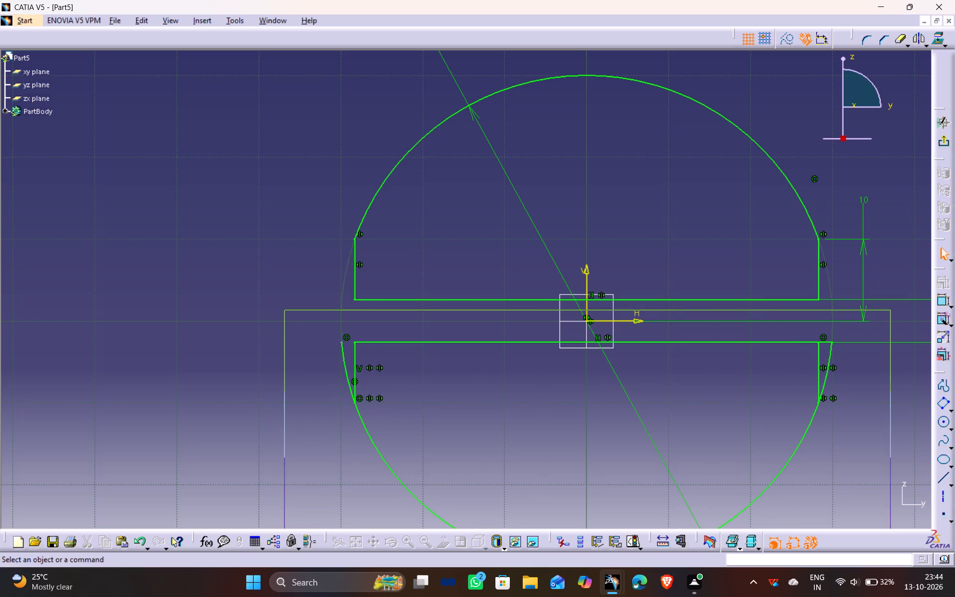
{"action": "left_click_drag", "start_coordinate": [891, 576], "coordinate": [893, 576], "text": "ctrl"}
{"action": "middle_click_drag", "start_coordinate": [711, 415], "coordinate": [611, 265]}
{"action": "middle_click_drag", "start_coordinate": [595, 257], "coordinate": [595, 285], "text": "ctrl"}
{"action": "left_click", "coordinate": [688, 387]}
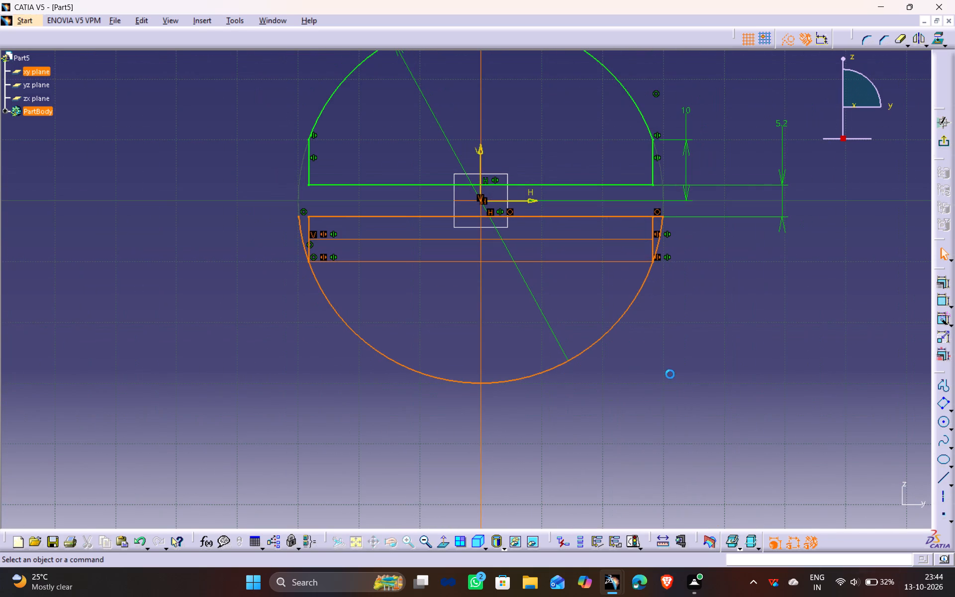
{"action": "left_click_drag", "start_coordinate": [702, 208], "coordinate": [429, 341]}
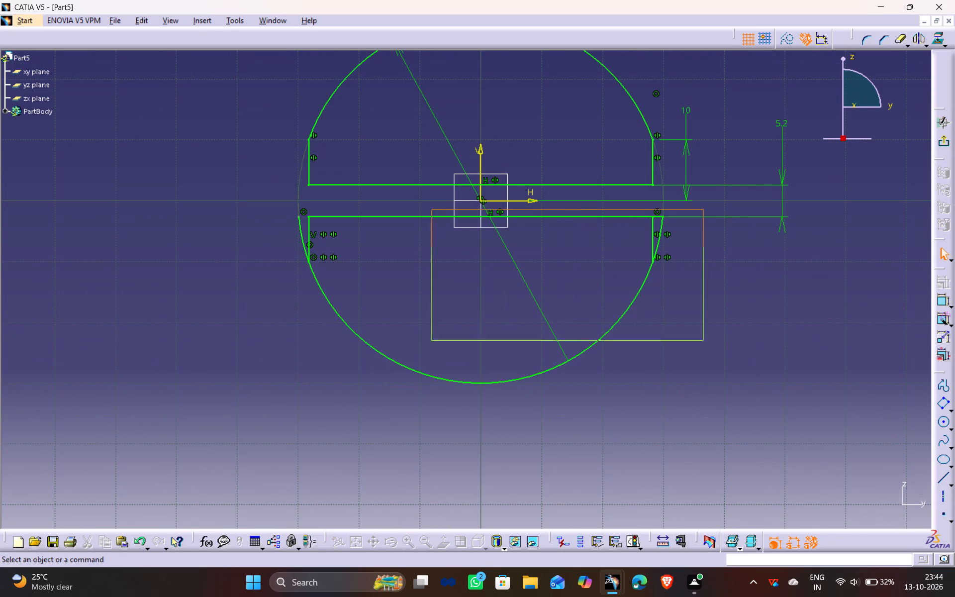
{"action": "left_click_drag", "start_coordinate": [429, 341], "coordinate": [268, 414]}
{"action": "key", "text": "Delete"}
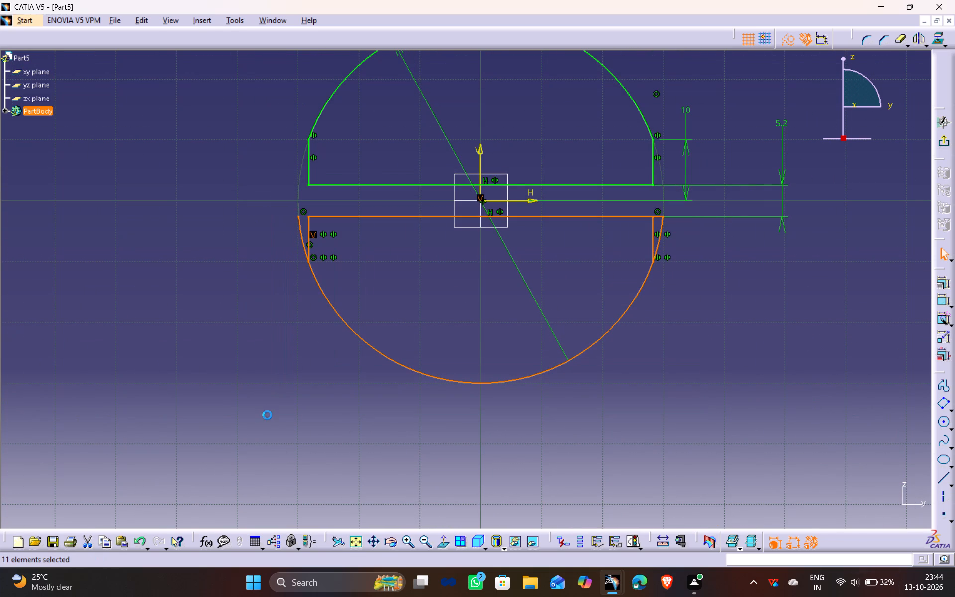
Constrain the remaining chord's offset from the horizontal axis and set it to 5.2/2 mm.
{"action": "middle_click_drag", "start_coordinate": [361, 241], "coordinate": [362, 306], "text": "ctrl"}
{"action": "middle_click_drag", "start_coordinate": [416, 318], "coordinate": [407, 403]}
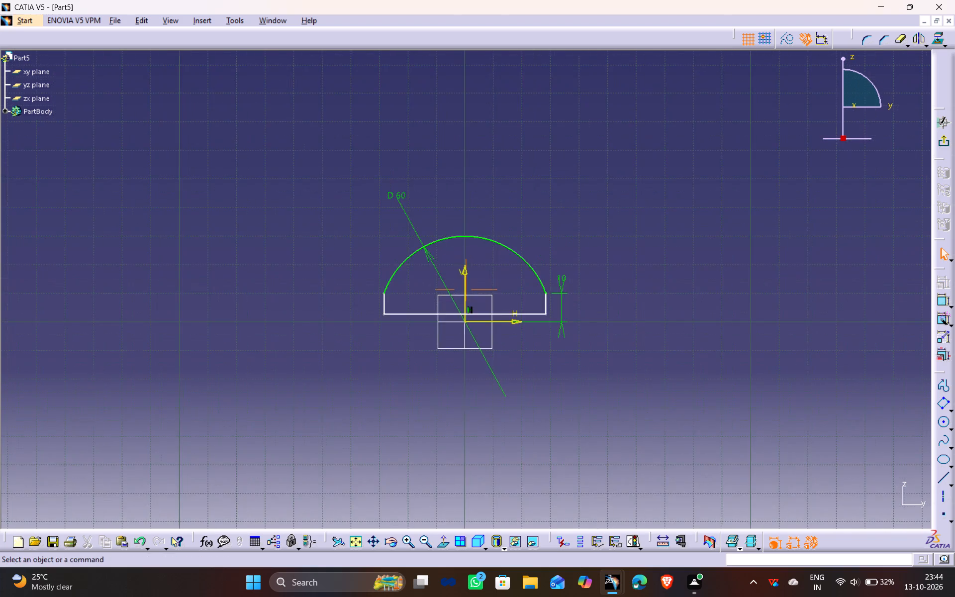
{"action": "middle_click_drag", "start_coordinate": [521, 520], "coordinate": [517, 468], "text": "ctrl"}
{"action": "left_click", "coordinate": [541, 354]}
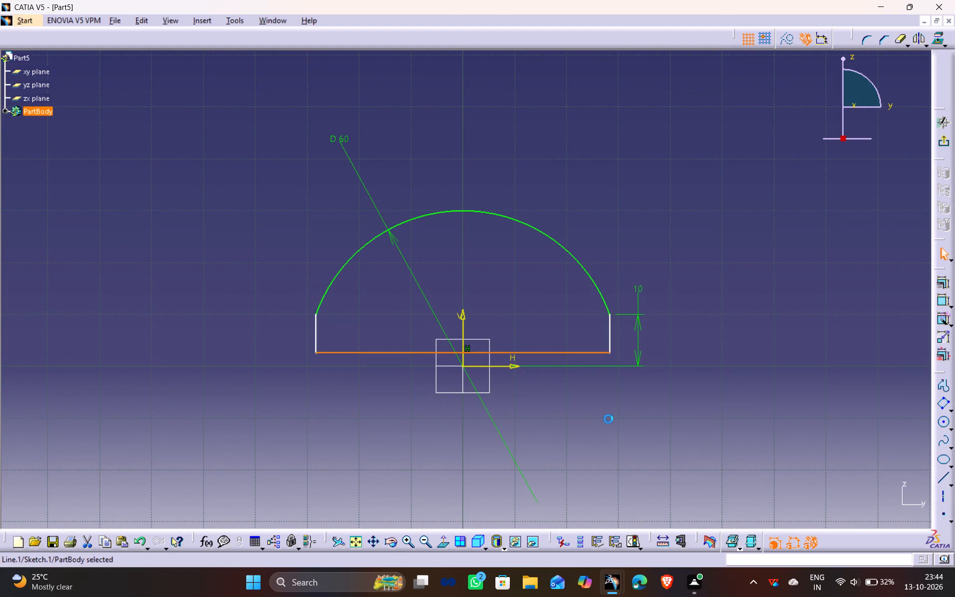
{"action": "left_click", "coordinate": [515, 424]}
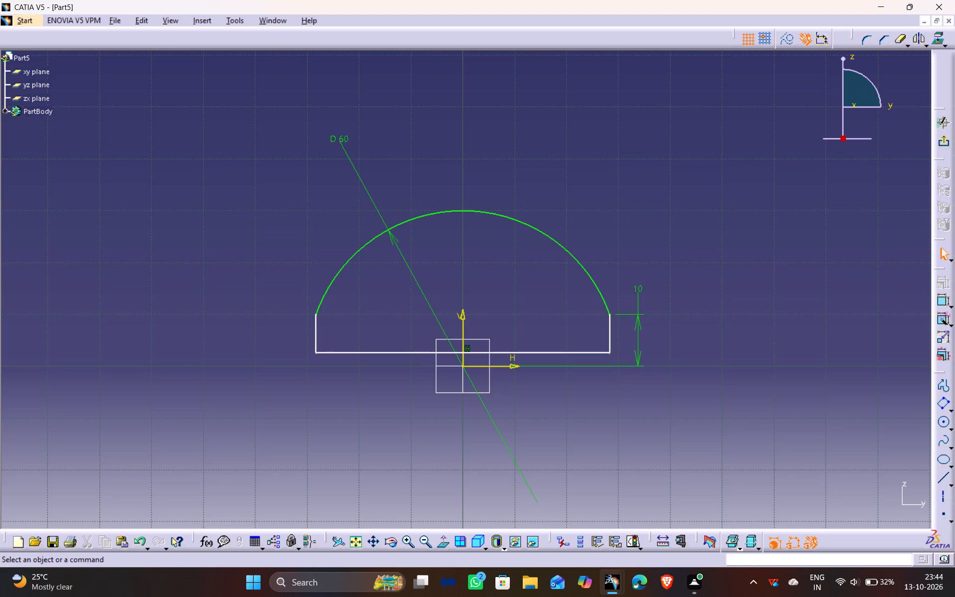
{"action": "left_click", "coordinate": [553, 354]}
{"action": "left_click", "coordinate": [505, 367], "text": "ctrl"}
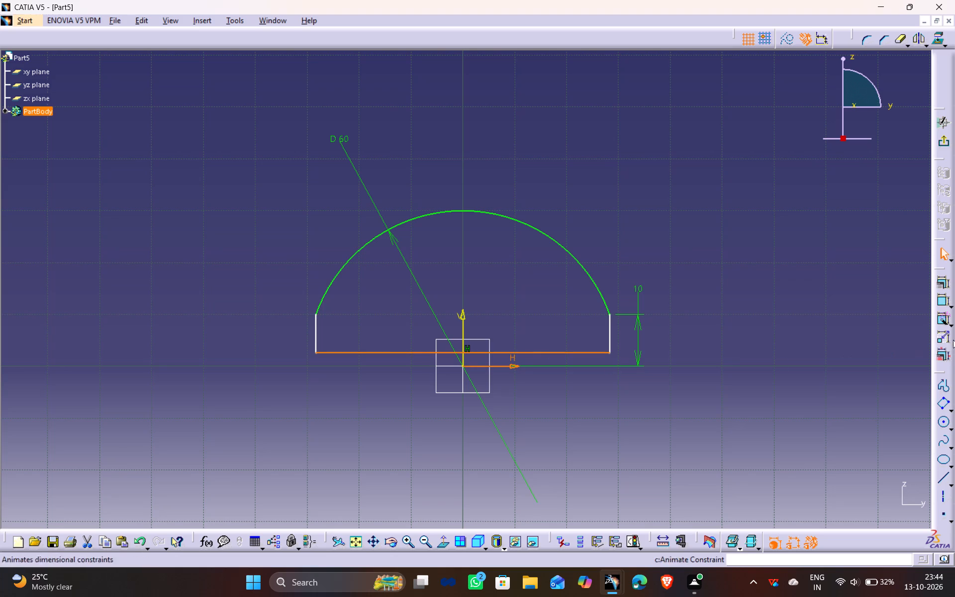
{"action": "left_click", "coordinate": [939, 302]}
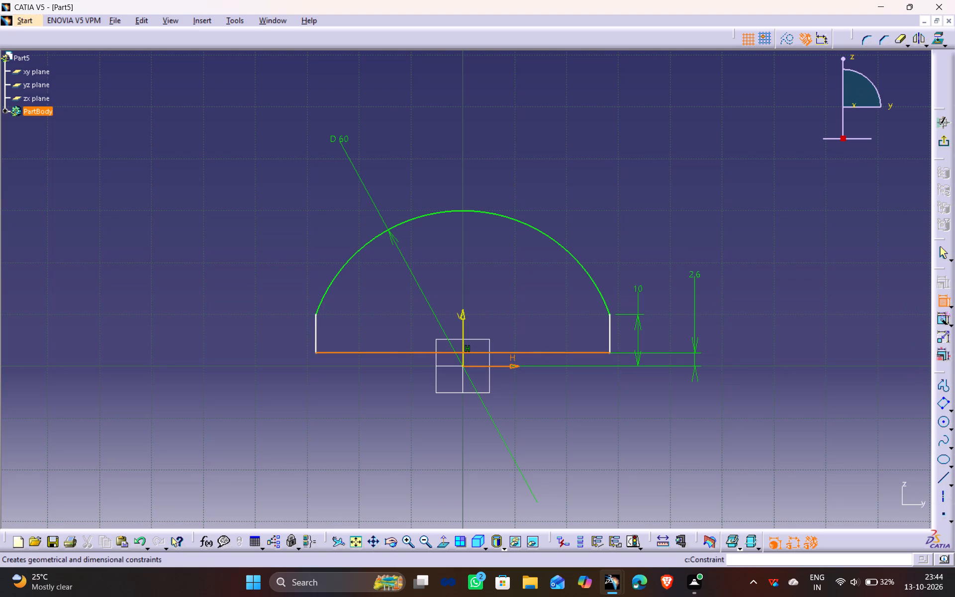
{"action": "left_click", "coordinate": [695, 275]}
{"action": "double_click", "coordinate": [695, 268]}
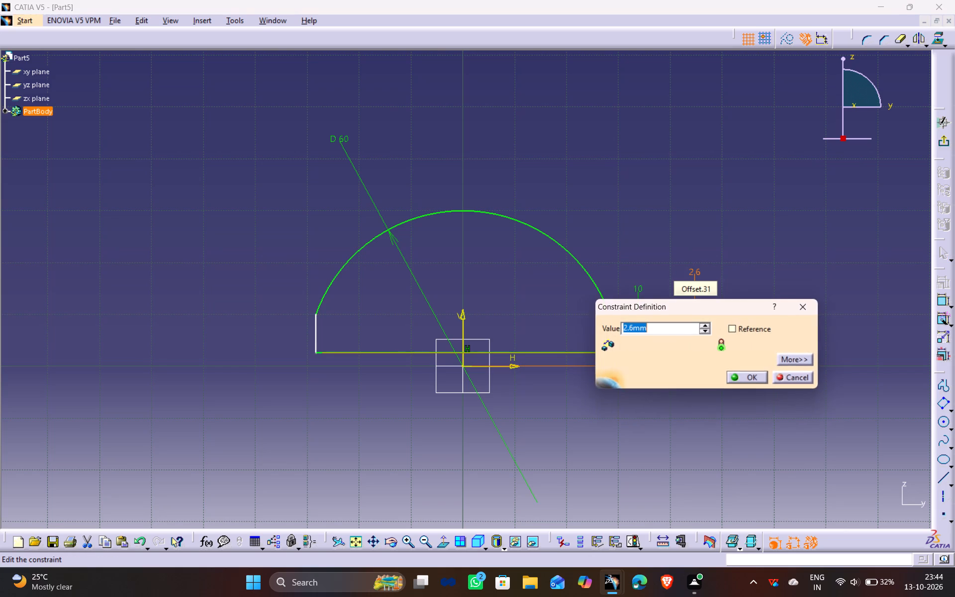
{"action": "type", "text": "5."}
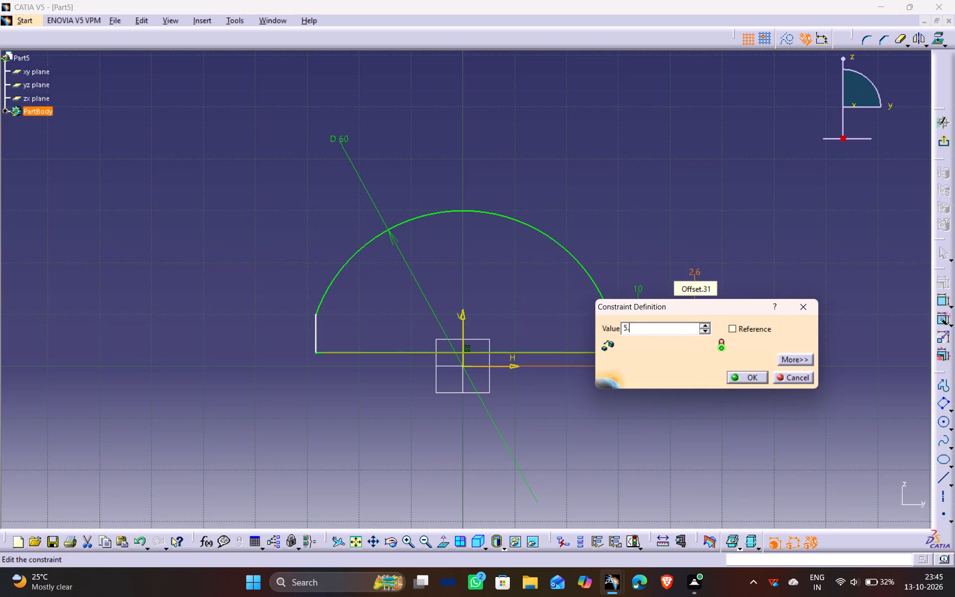
{"action": "type", "text": "2/"}
{"action": "key", "text": "2"}
{"action": "key", "text": "Return"}
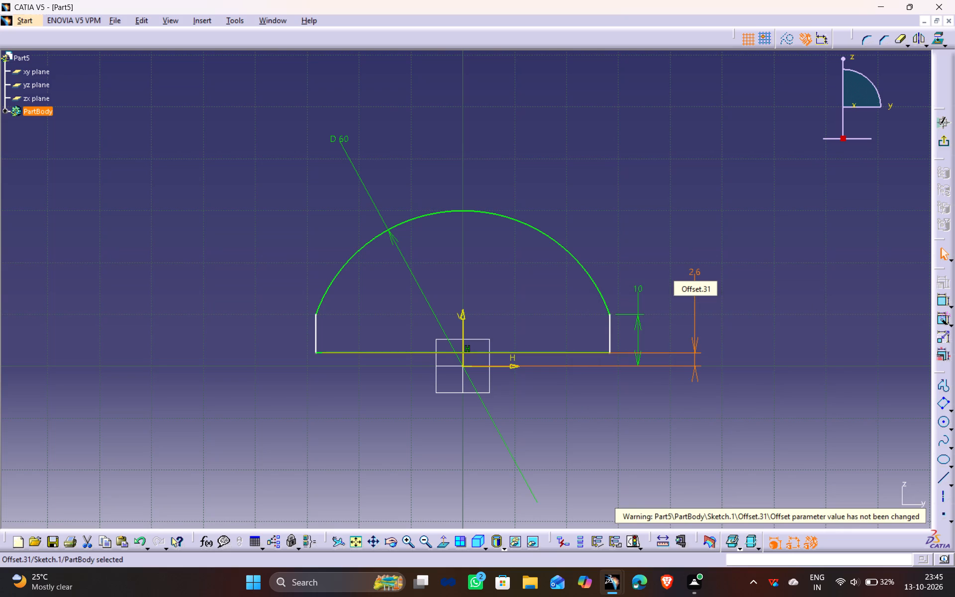
{"action": "left_click", "coordinate": [649, 165]}
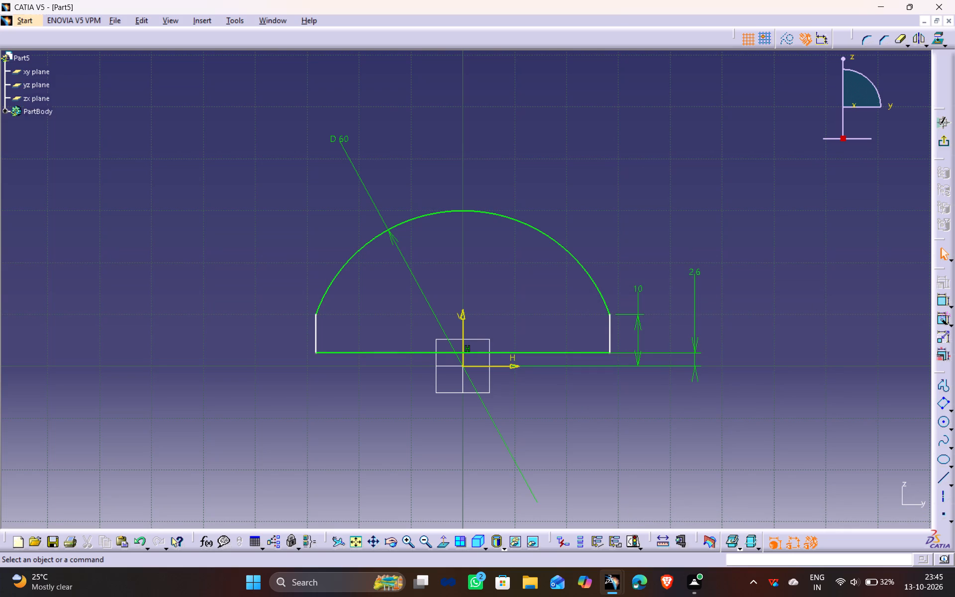
Apply a Symmetry constraint to the two short vertical lines about the sketch's vertical axis.
{"action": "left_click", "coordinate": [314, 332]}
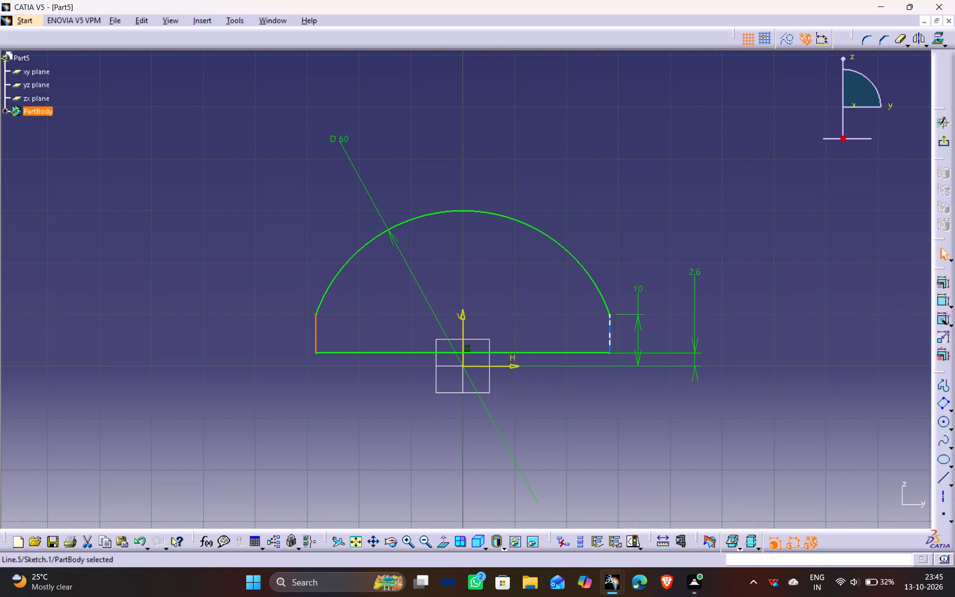
{"action": "left_click", "coordinate": [610, 326], "text": "ctrl"}
{"action": "left_click", "coordinate": [463, 316], "text": "ctrl"}
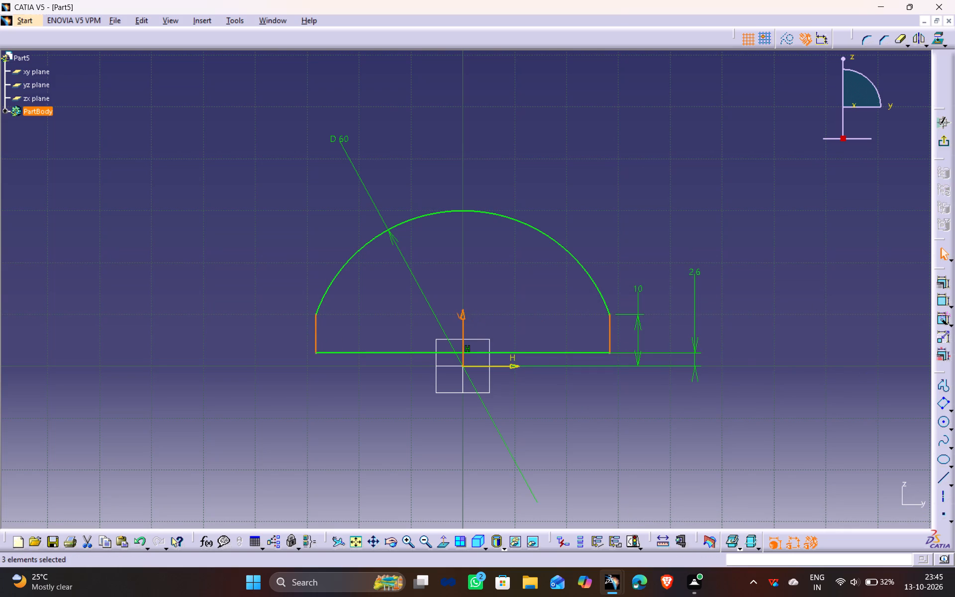
{"action": "left_click", "coordinate": [938, 281]}
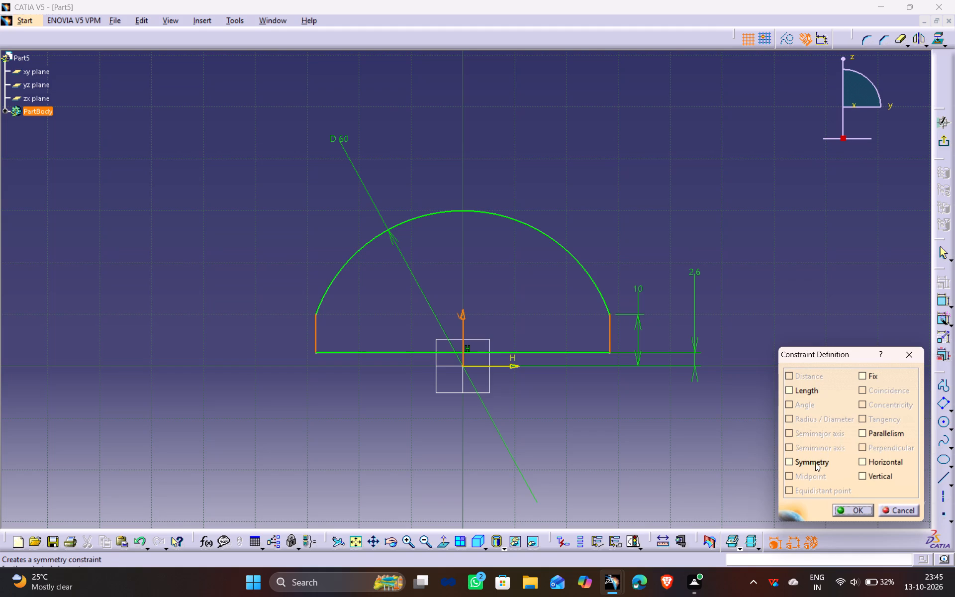
{"action": "left_click", "coordinate": [814, 463]}
{"action": "left_click", "coordinate": [860, 511]}
{"action": "left_click", "coordinate": [726, 245]}
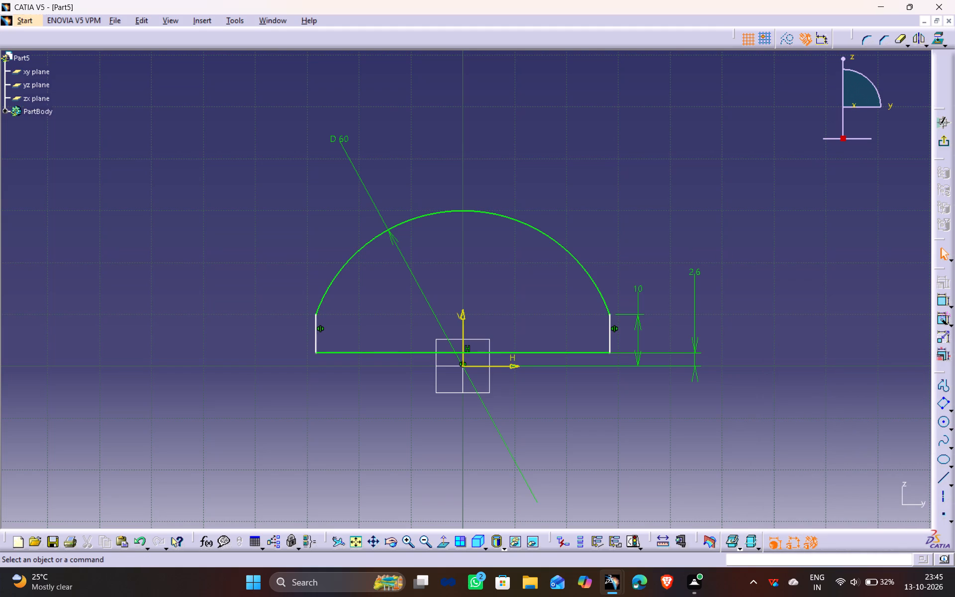
Dimension the length of the chord along the bottom of the half profile.
{"action": "left_click", "coordinate": [314, 339]}
{"action": "left_click", "coordinate": [377, 353]}
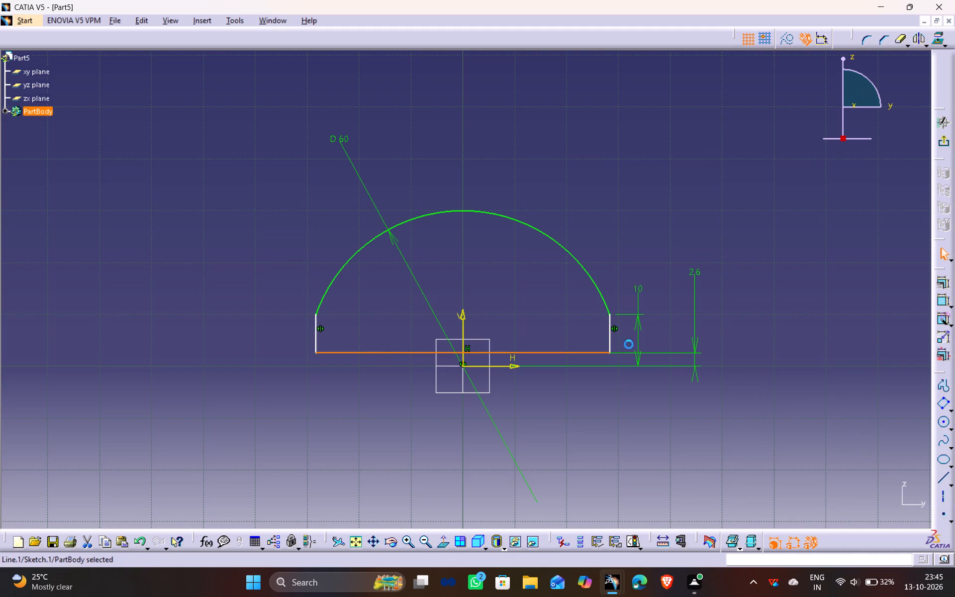
{"action": "left_click", "coordinate": [945, 302]}
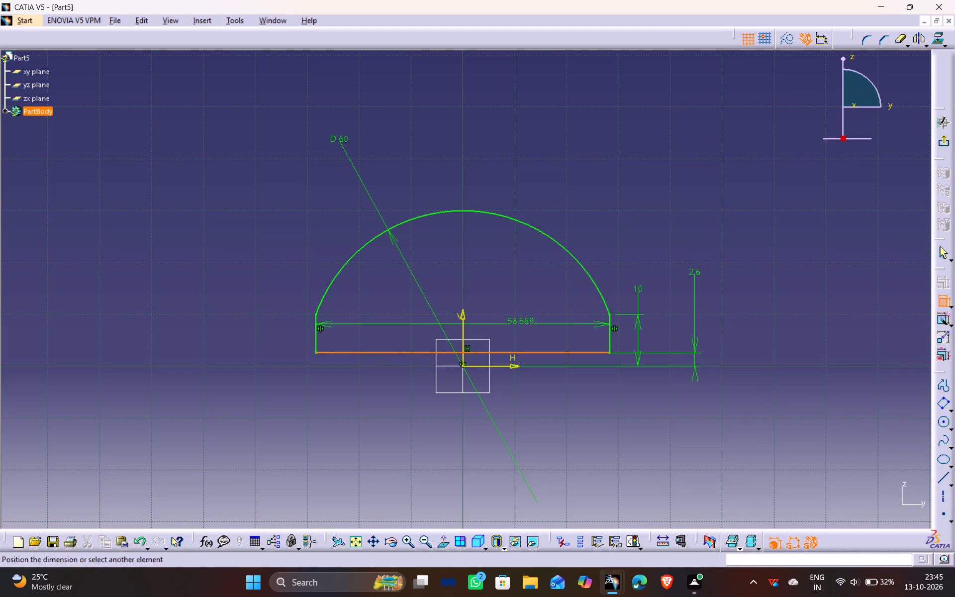
{"action": "left_click", "coordinate": [458, 327]}
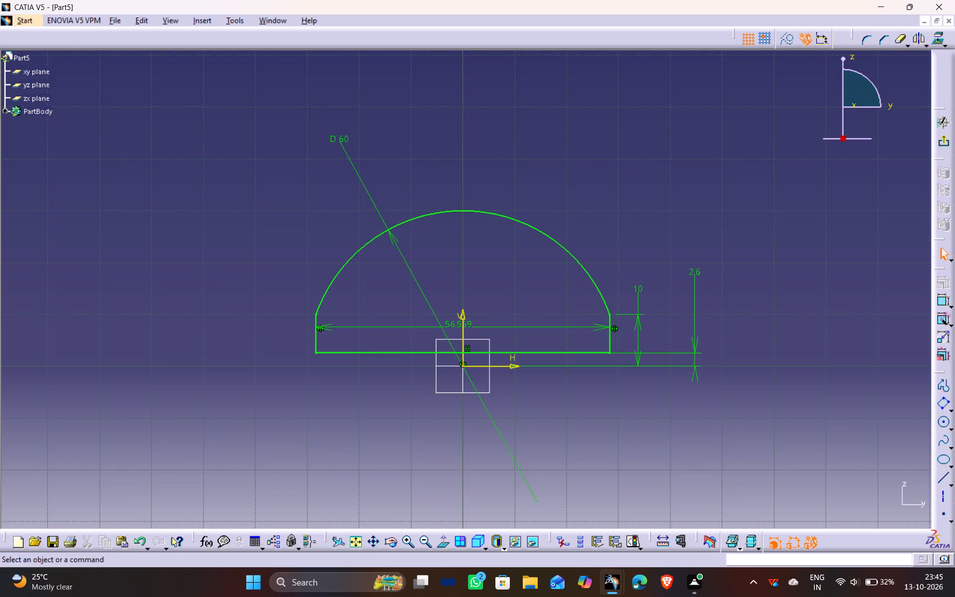
{"action": "middle_click_drag", "start_coordinate": [511, 435], "coordinate": [504, 406], "text": "ctrl"}
{"action": "middle_click_drag", "start_coordinate": [579, 458], "coordinate": [575, 416]}
{"action": "middle_click_drag", "start_coordinate": [584, 221], "coordinate": [582, 266], "text": "ctrl"}
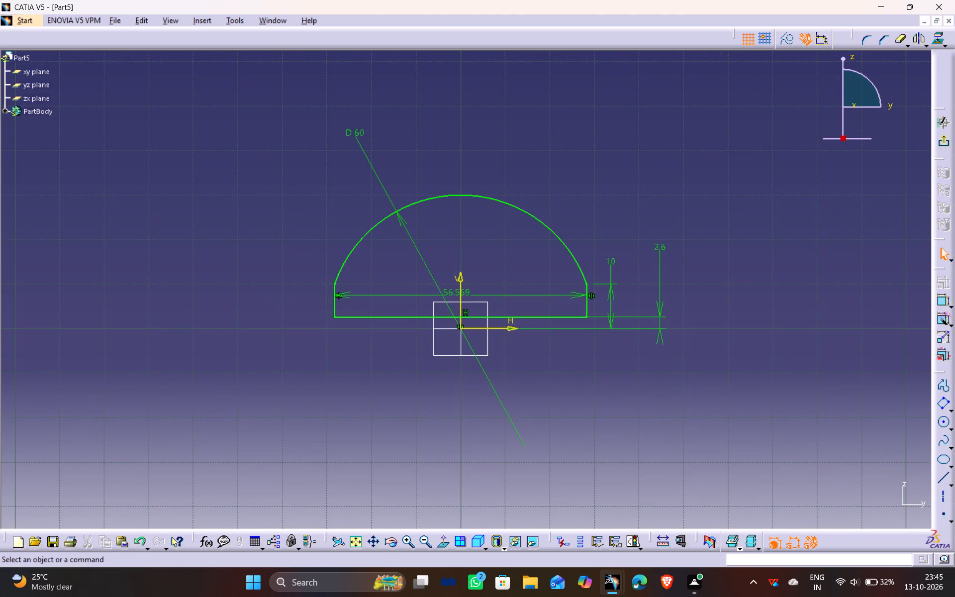
Exit the sketch and revolve the half profile 360 degrees about the sketch's horizontal axis with the Shaft command.
{"action": "left_click", "coordinate": [646, 170]}
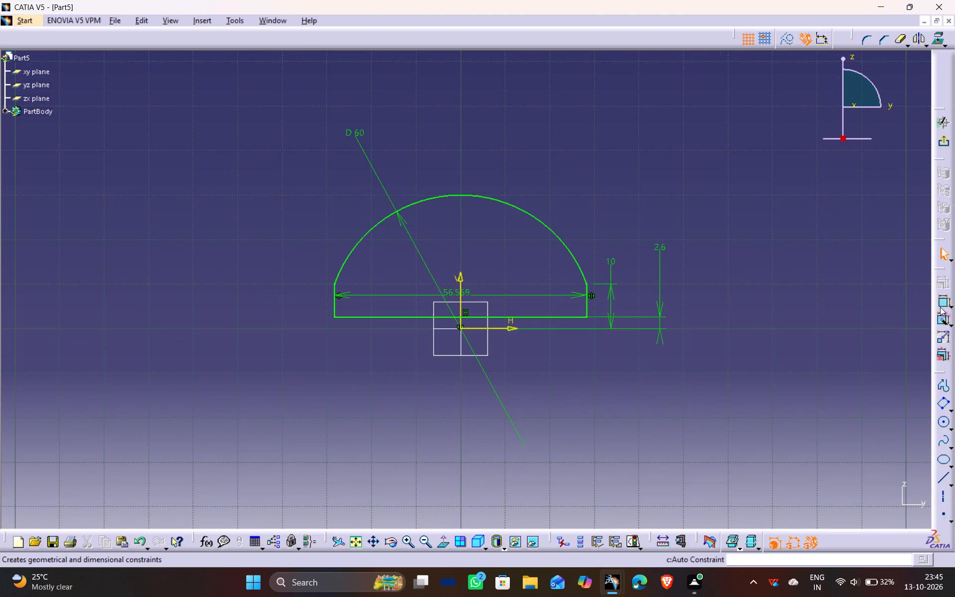
{"action": "left_click", "coordinate": [946, 145]}
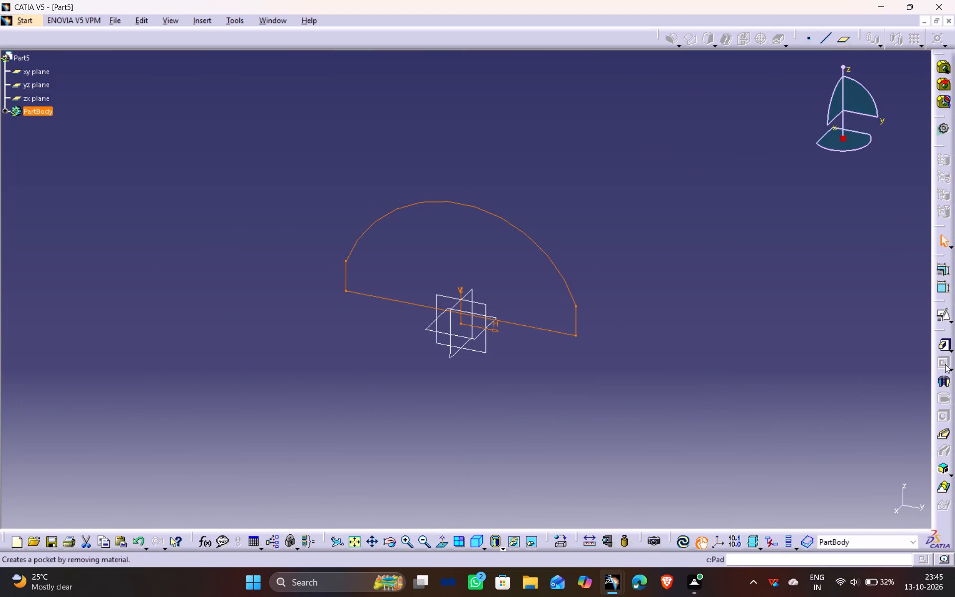
{"action": "left_click", "coordinate": [943, 380]}
{"action": "left_click", "coordinate": [495, 325]}
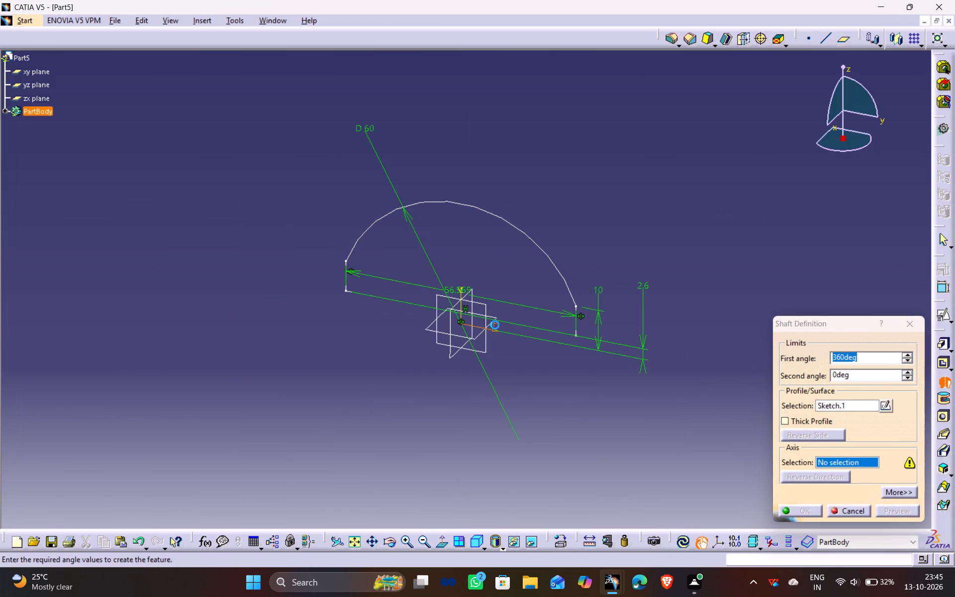
{"action": "left_click", "coordinate": [900, 515]}
{"action": "middle_click_drag", "start_coordinate": [634, 433], "coordinate": [610, 403]}
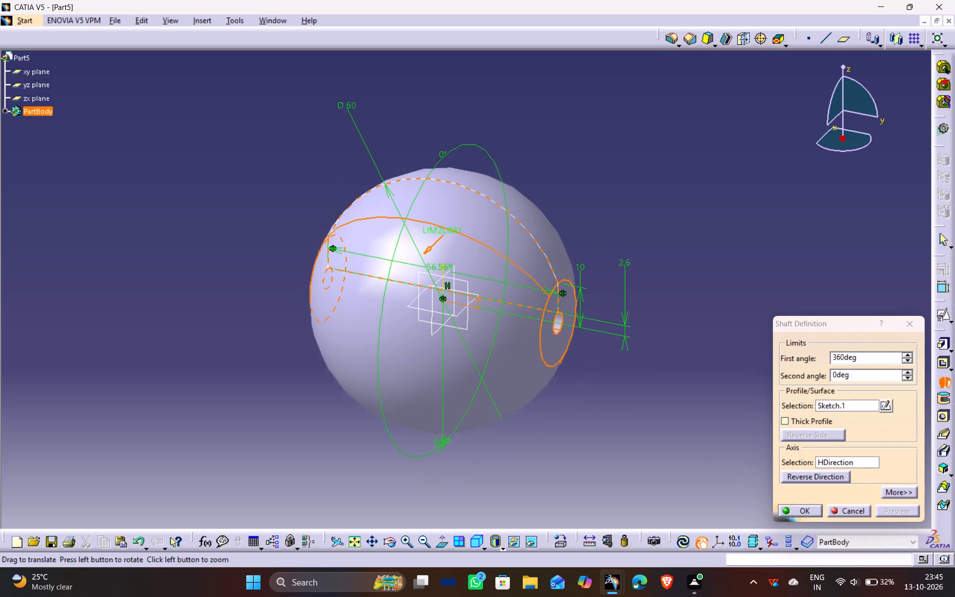
{"action": "middle_click_drag", "start_coordinate": [610, 403], "coordinate": [601, 394]}
{"action": "left_click", "coordinate": [802, 510]}
{"action": "left_click", "coordinate": [652, 413]}
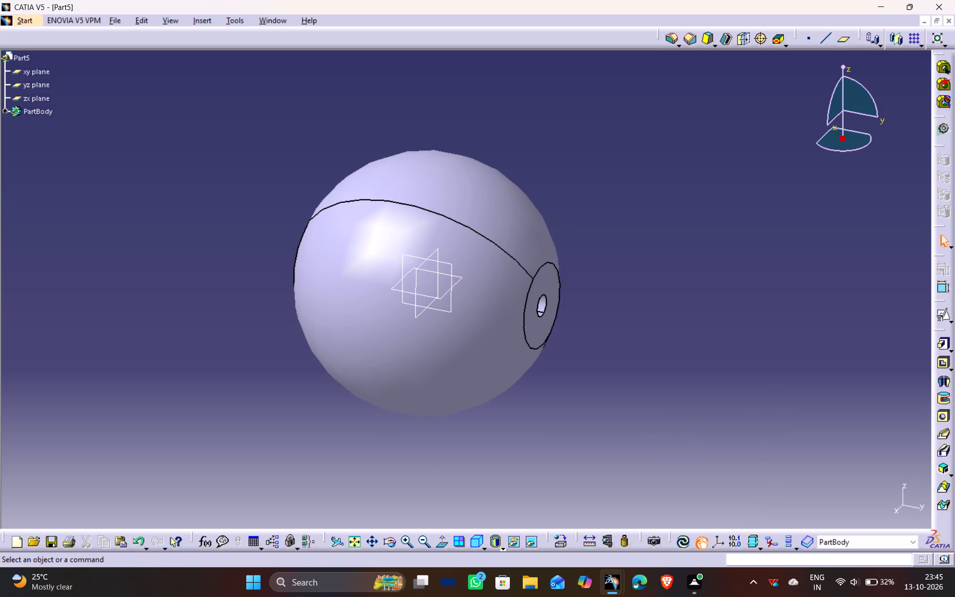
Save the part in the Documents folder as A30-7 in CATPart format.
{"action": "key", "text": "ctrl+s"}
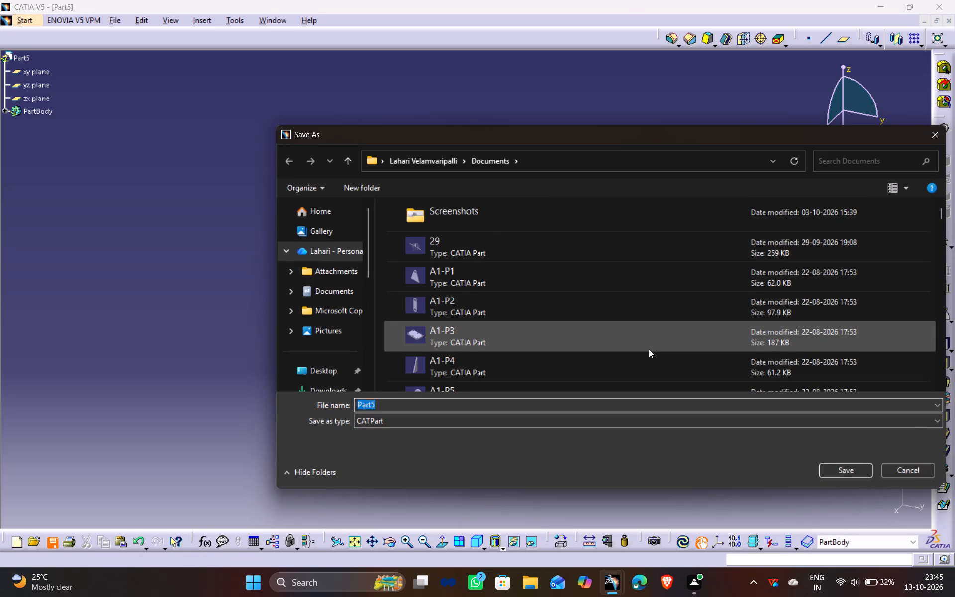
{"action": "type", "text": "A30-"}
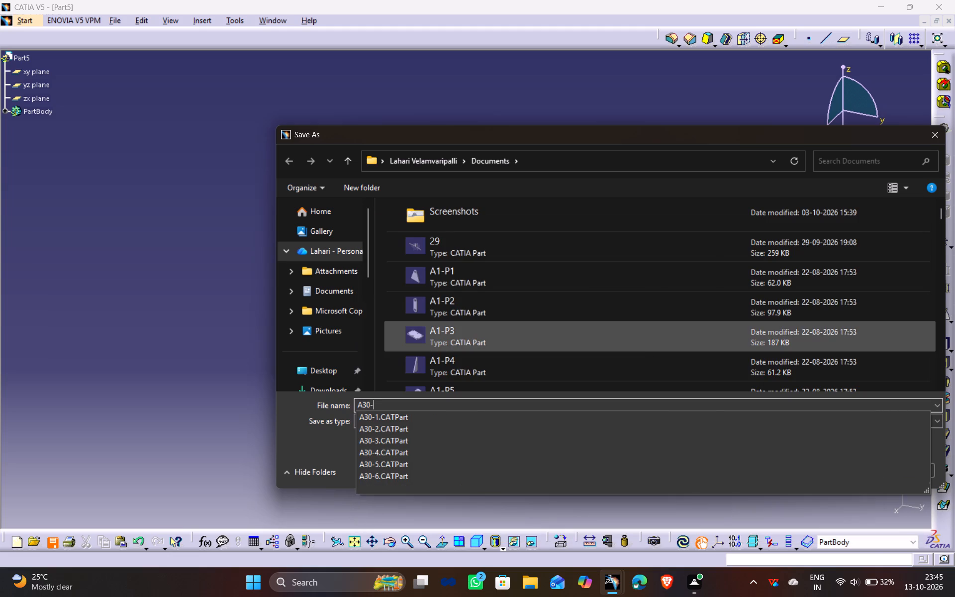
{"action": "key", "text": "7"}
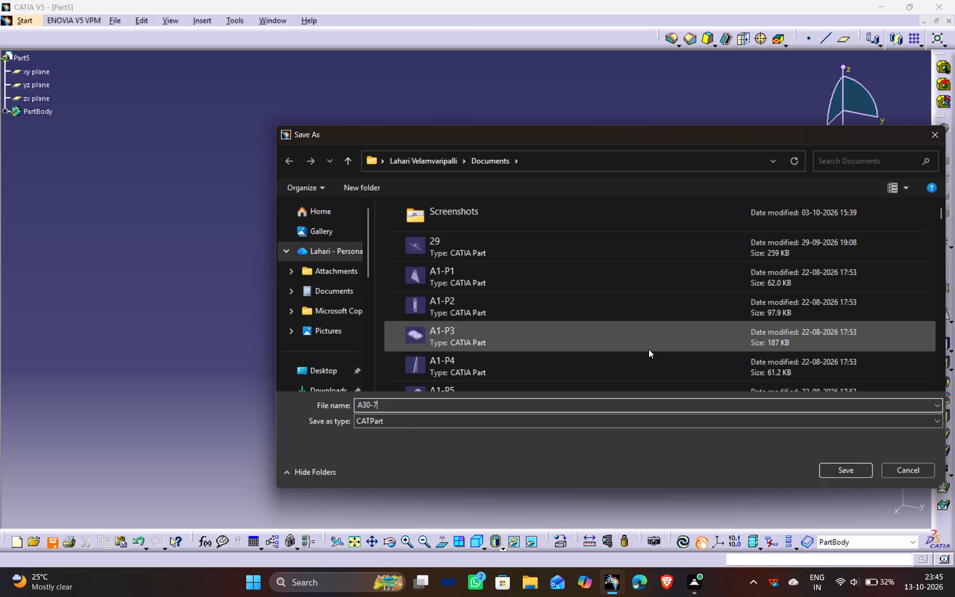
{"action": "key", "text": "Return"}
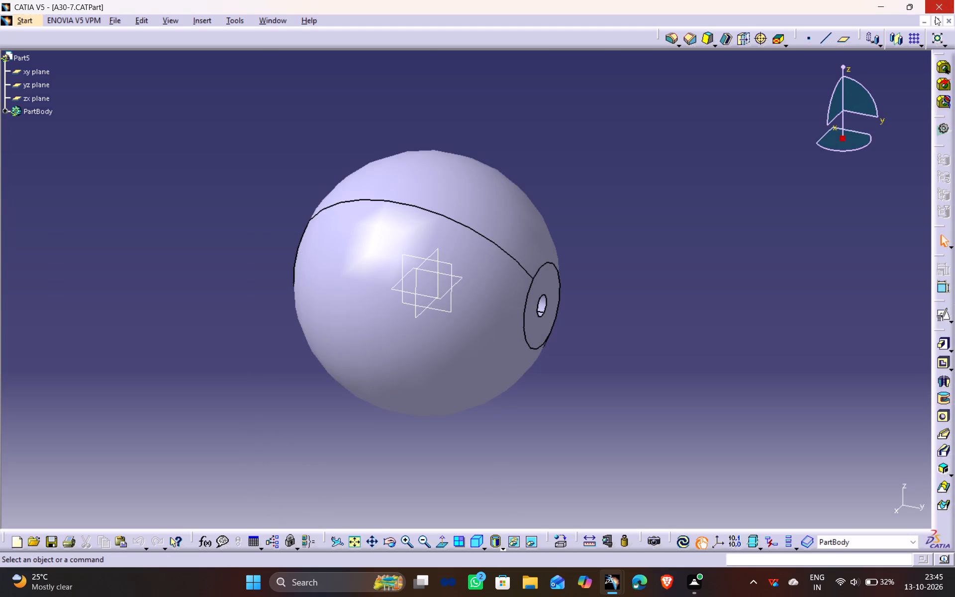
Close CATIA after the part is saved.
{"action": "left_click", "coordinate": [942, 3]}
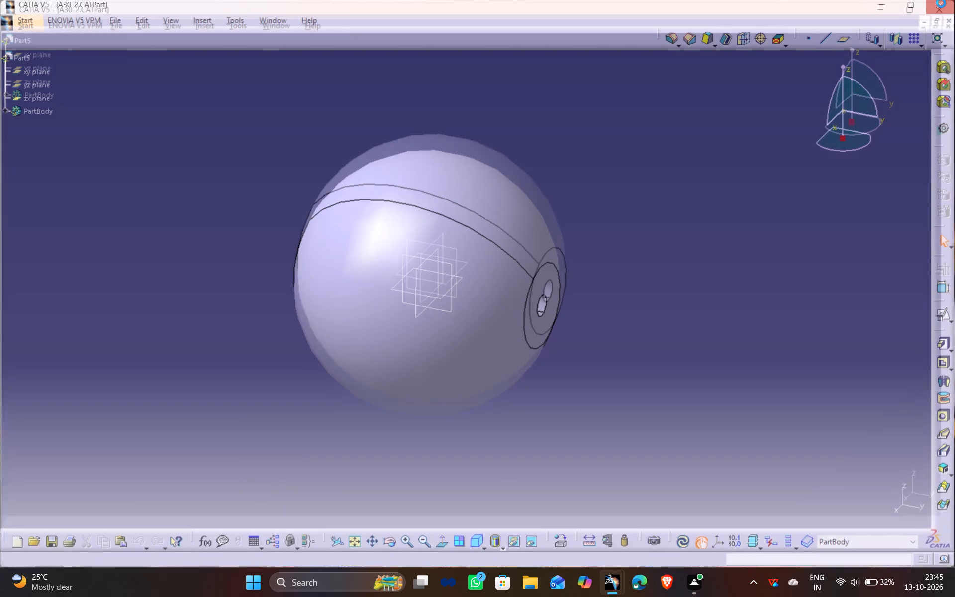